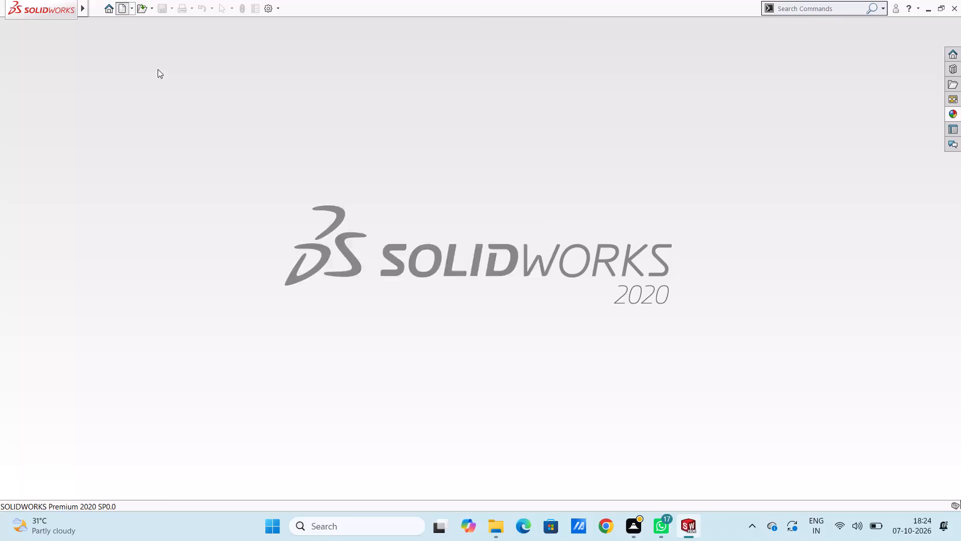
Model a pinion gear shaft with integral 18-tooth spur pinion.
Create a new part document.
left_click(411, 395)
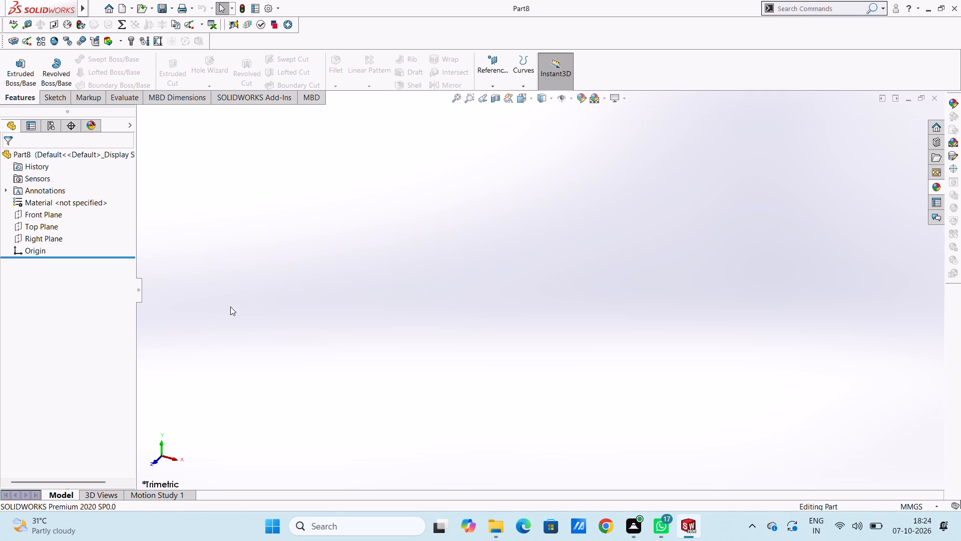
Open a sketch on the Right Plane and draw a circle of about 26 mm radius centred on the origin.
left_click(62, 239)
left_click(70, 228)
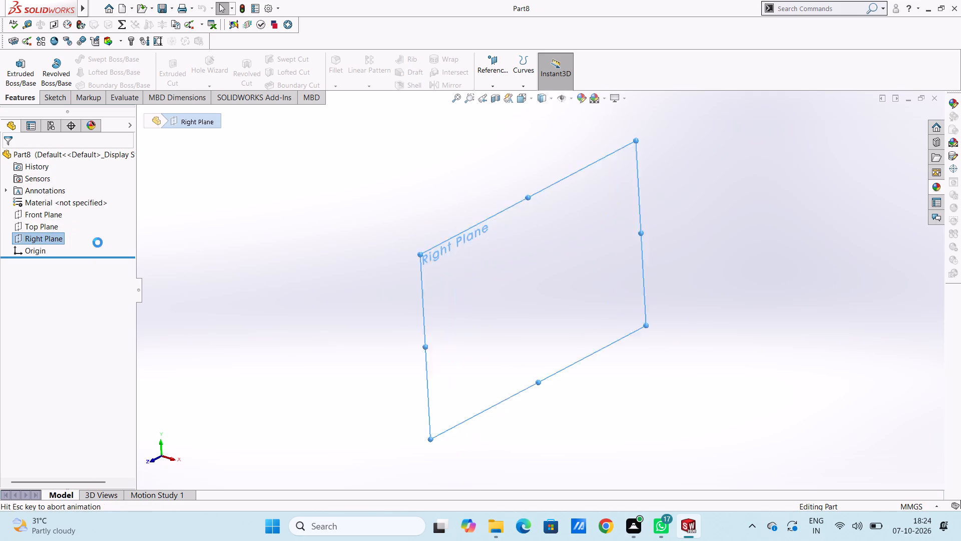
left_click(261, 265)
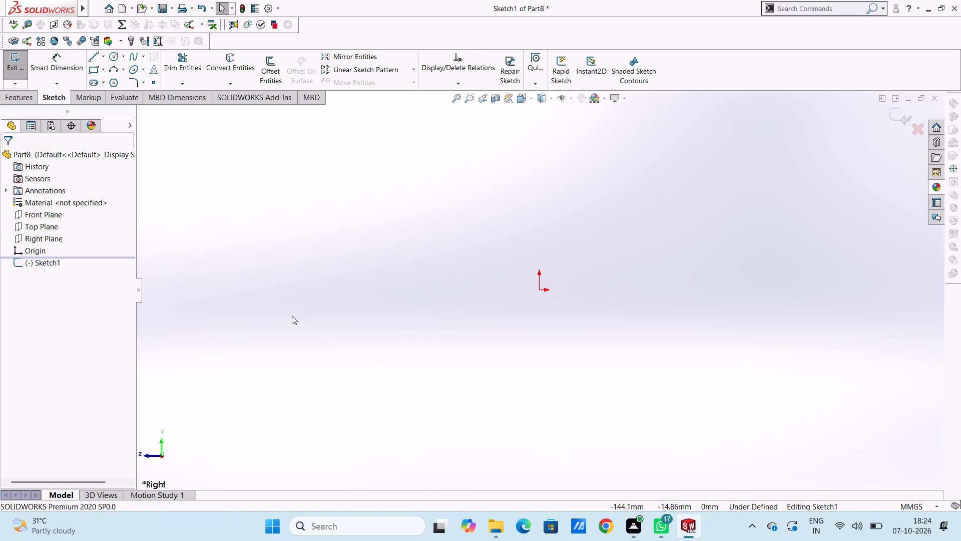
left_click(114, 60)
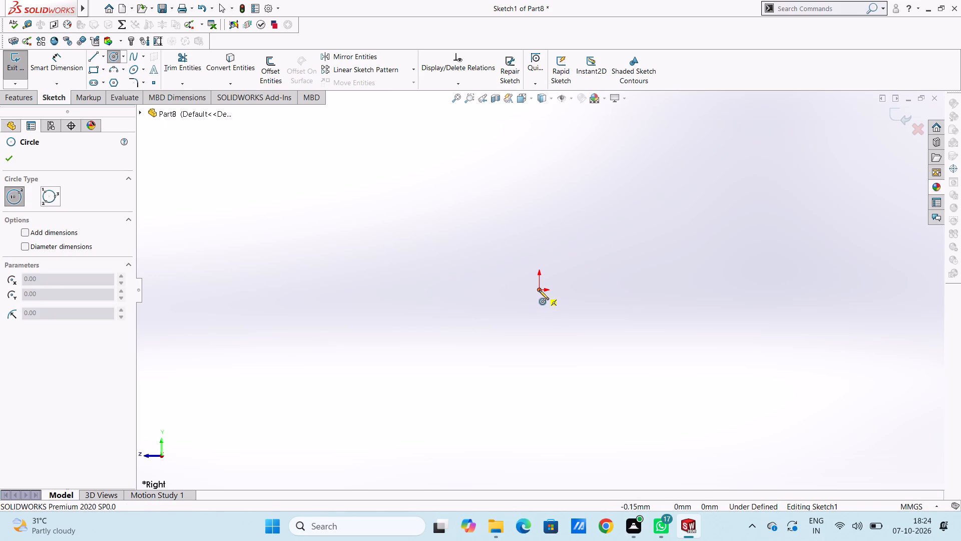
left_click(539, 290)
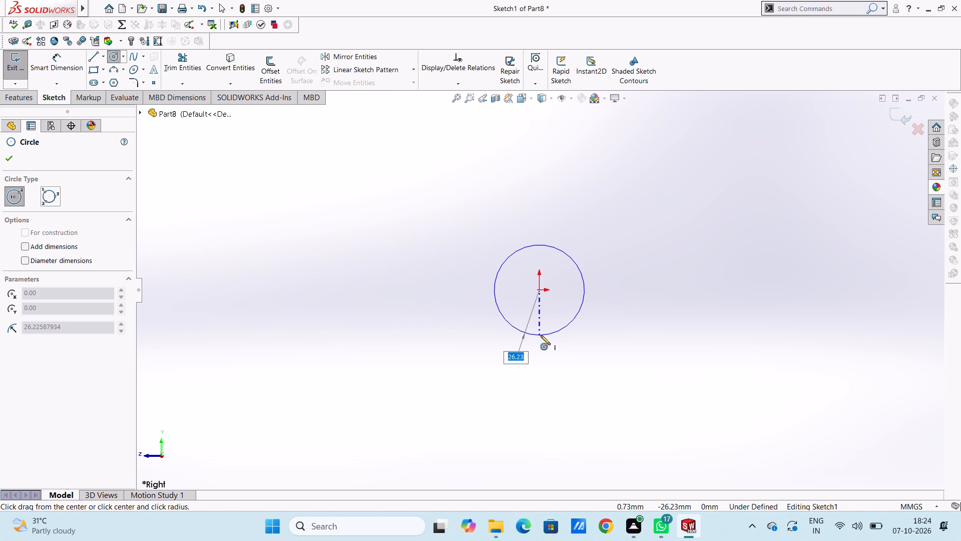
left_click(541, 335)
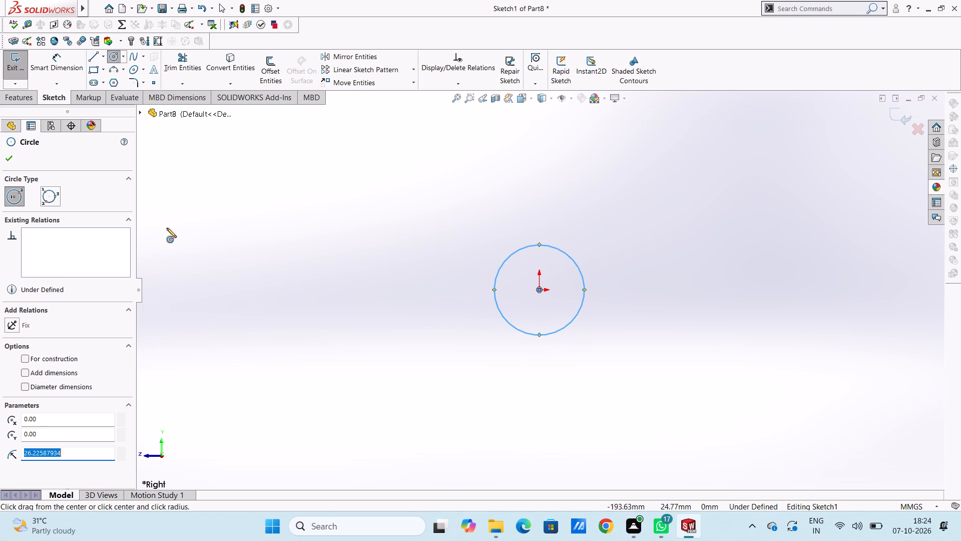
left_click(9, 160)
Dimension the circle's diameter as 15 mm.
left_click(73, 70)
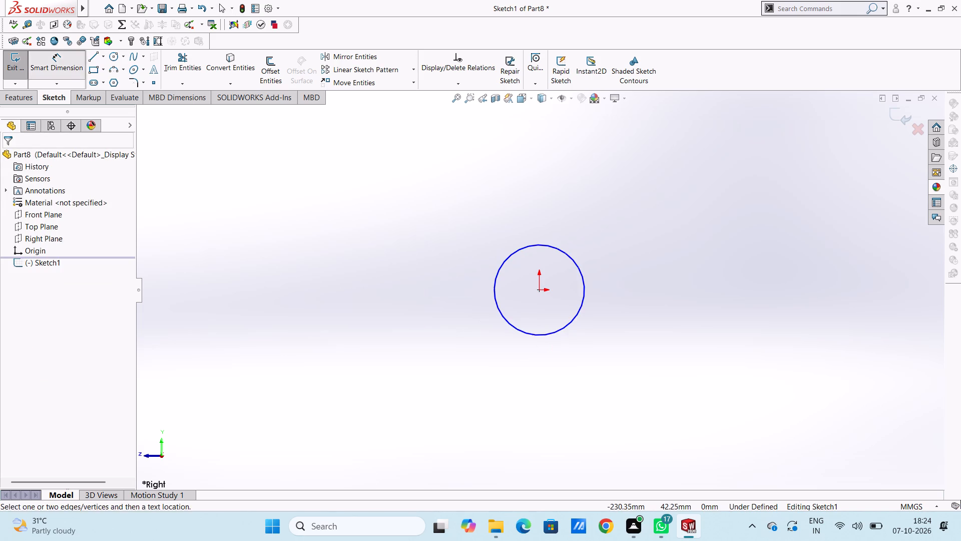
scroll(572, 280, "down", 1)
scroll(570, 275, "up", 3)
scroll(556, 239, "down", 1)
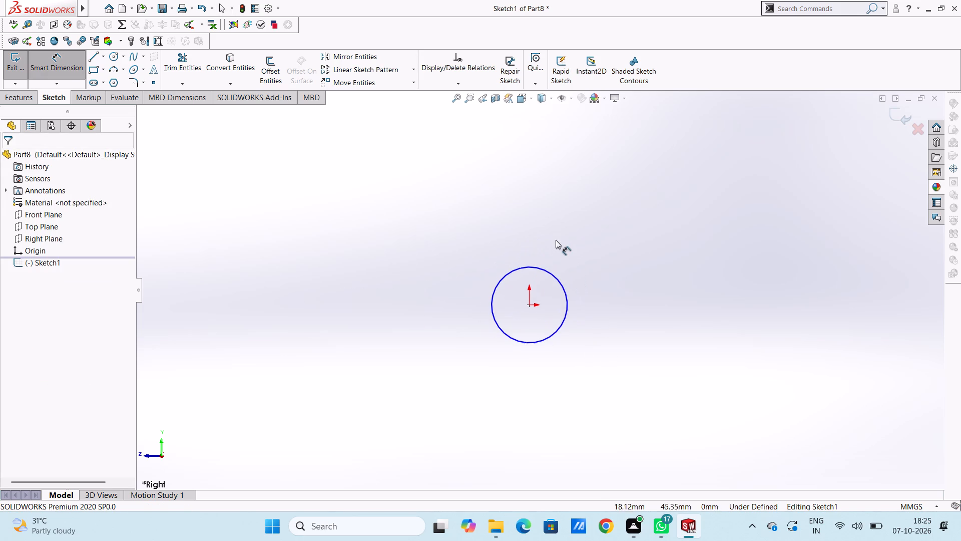
left_click(542, 341)
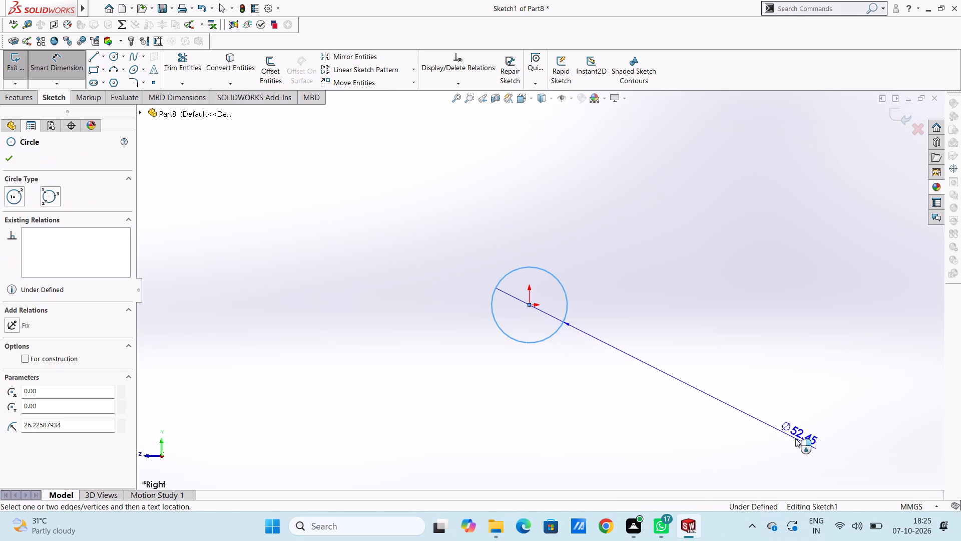
left_click(795, 438)
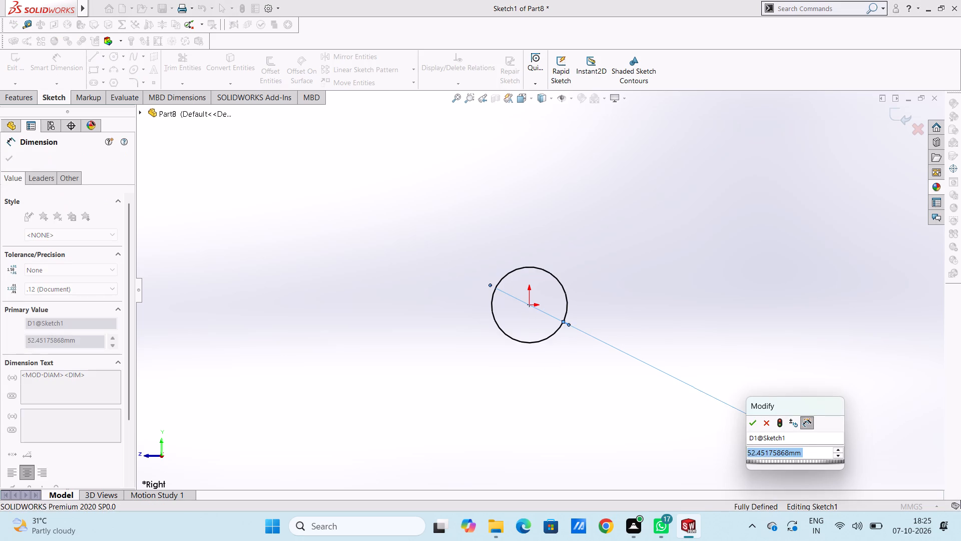
type("15")
key("Return")
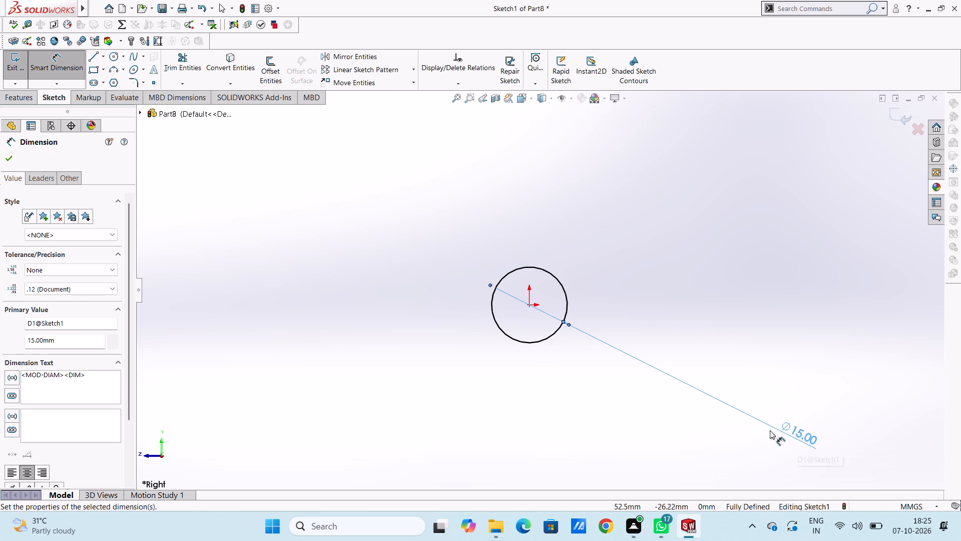
left_click(723, 366)
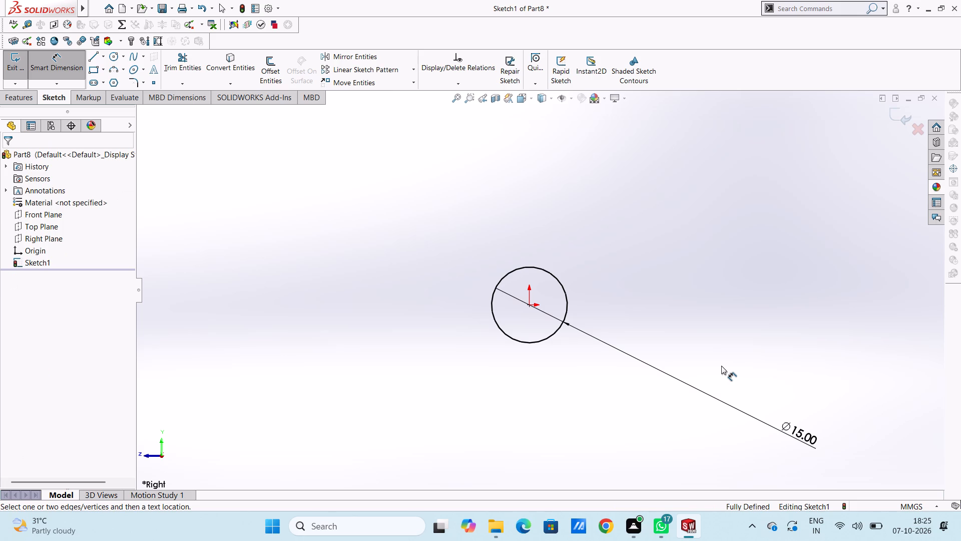
Extrude the circle as a boss with a blind depth of 13 mm in the reversed direction.
middle_click_drag(705, 301, 646, 342)
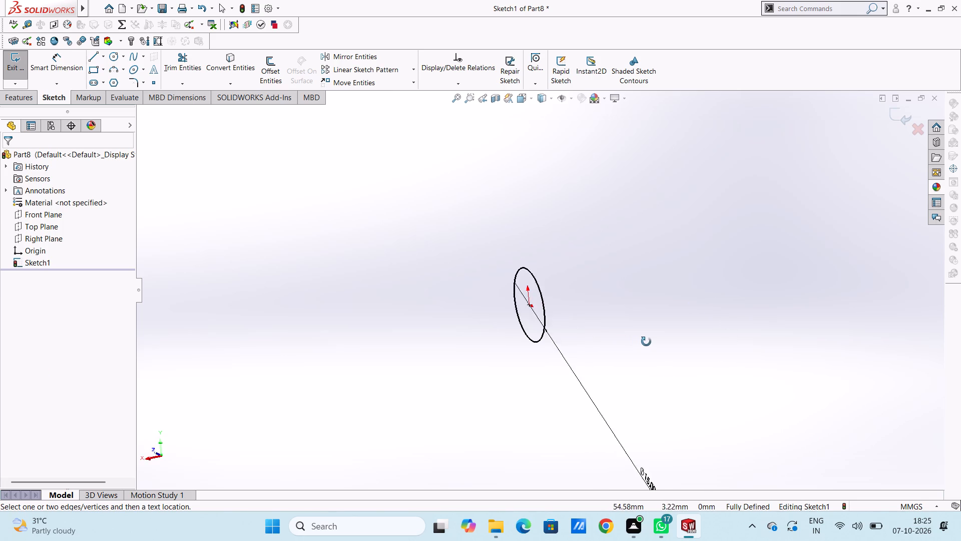
middle_click_drag(646, 342, 649, 341)
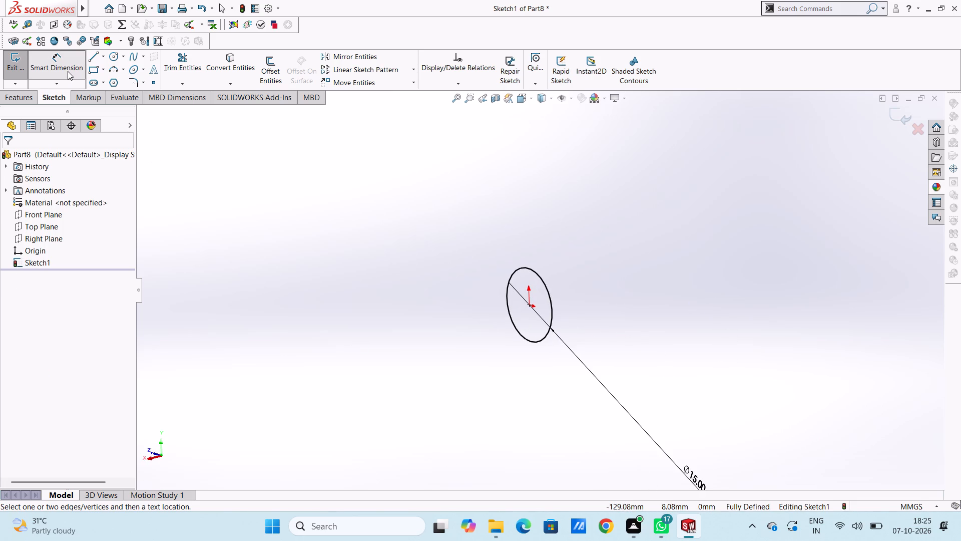
left_click(68, 71)
left_click(10, 99)
left_click(18, 68)
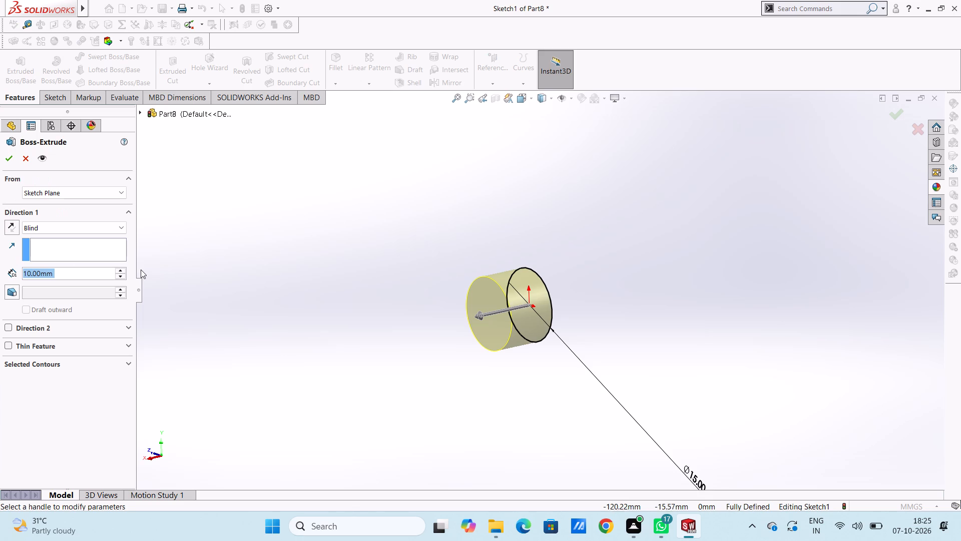
left_click(11, 223)
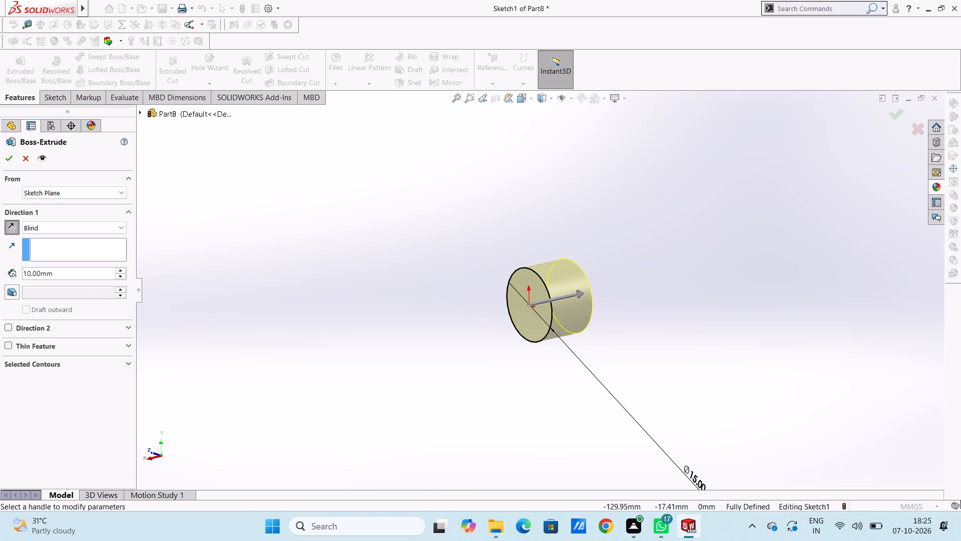
double_click(77, 273)
type("13")
key("Return")
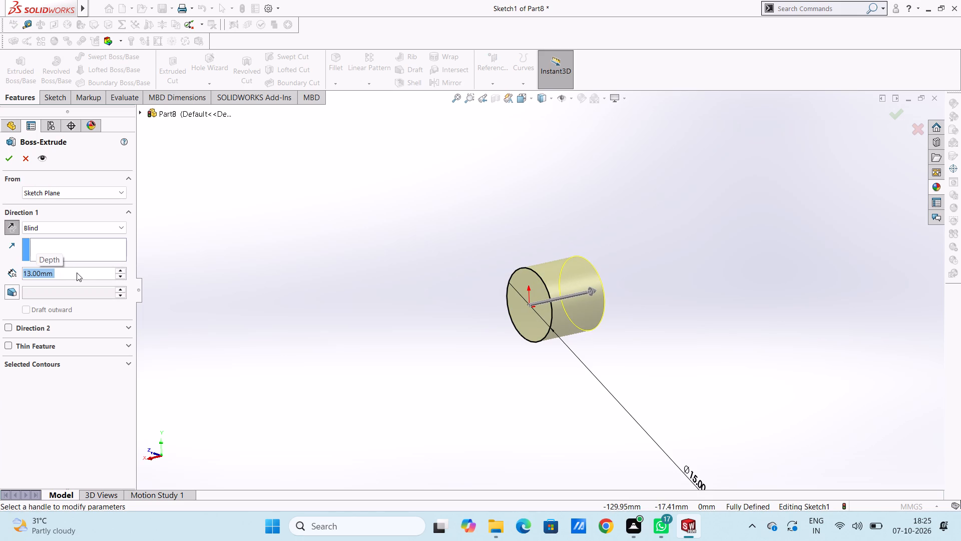
left_click(9, 161)
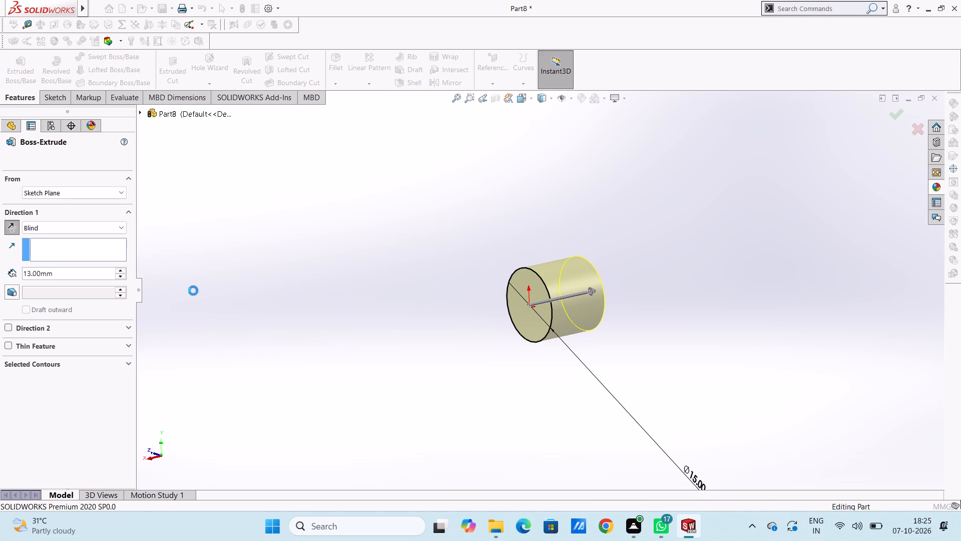
left_click(193, 291)
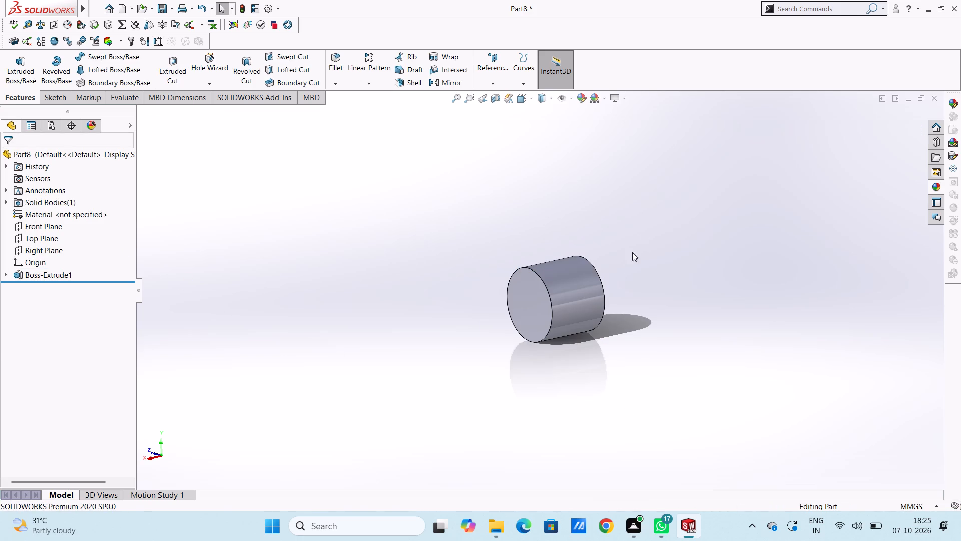
Fillet the circular edge at the cylinder's sketch-plane end with a 1 mm symmetric radius.
scroll(624, 268, "down", 2)
scroll(525, 351, "up", 1)
scroll(521, 350, "down", 3)
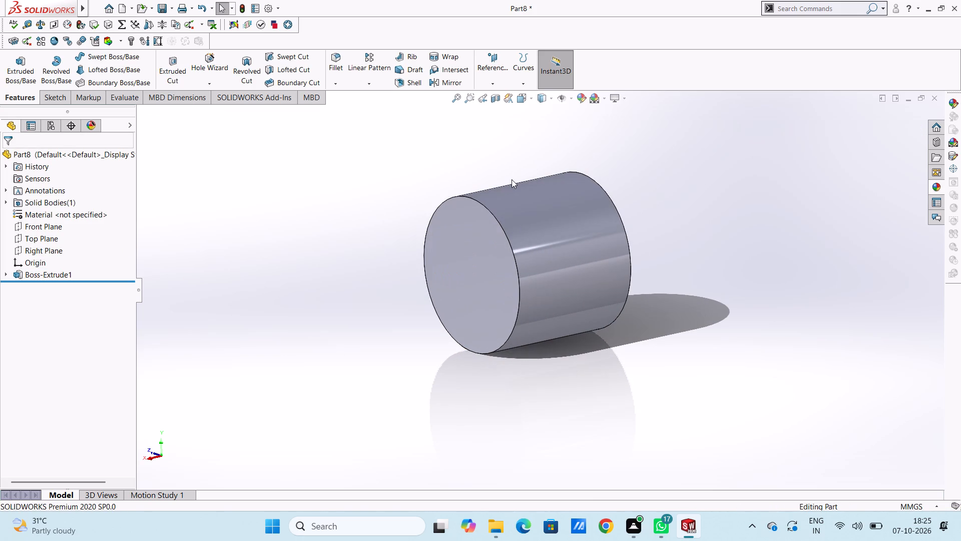
left_click(336, 61)
left_click(499, 223)
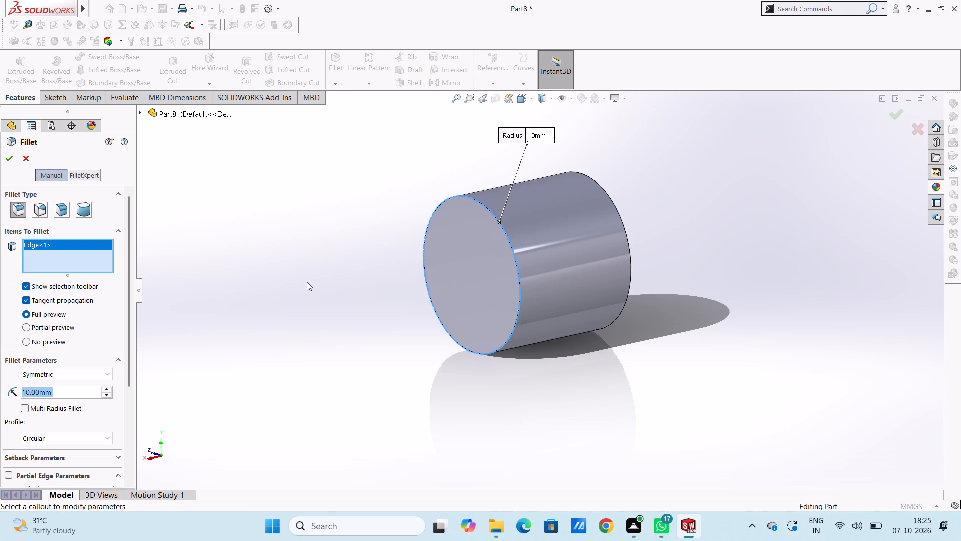
key("1")
key("Return")
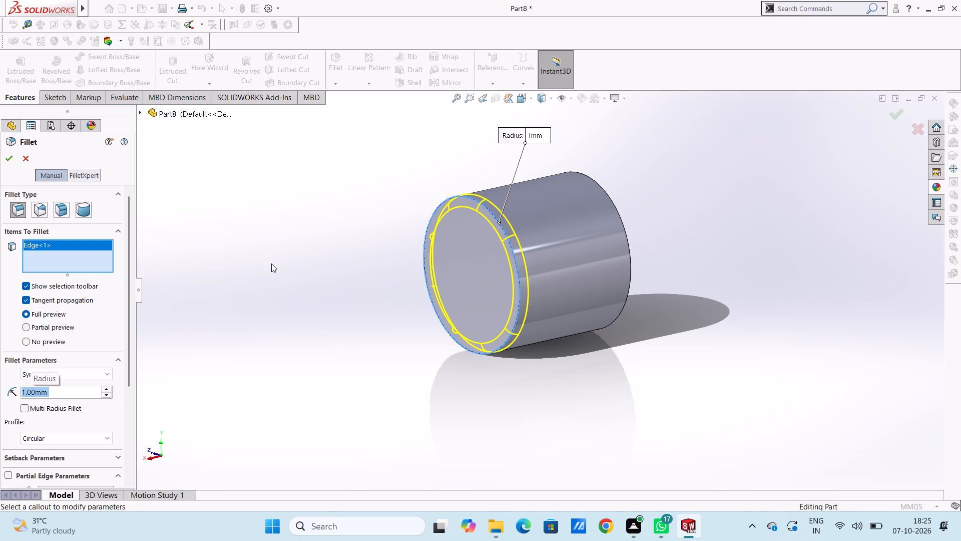
middle_click_drag(348, 325, 324, 293)
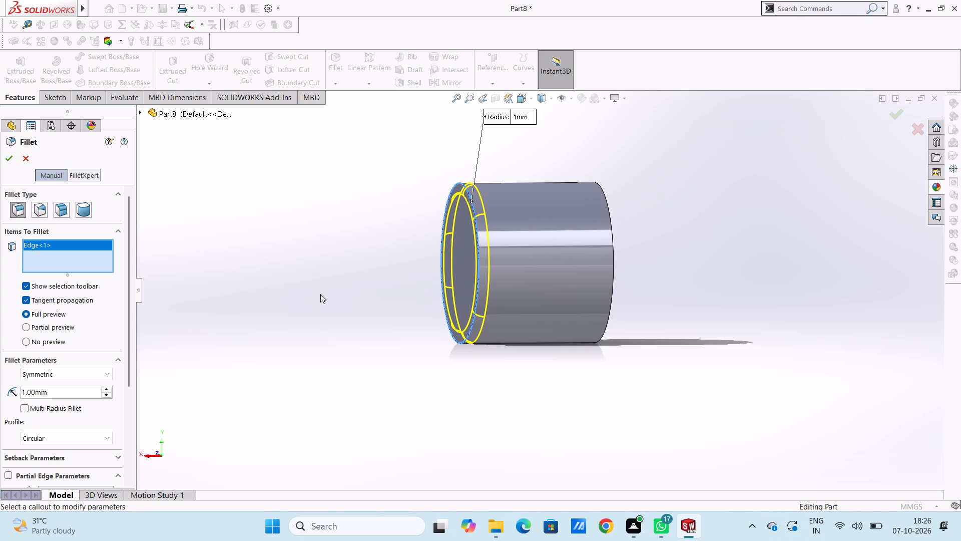
left_click(11, 160)
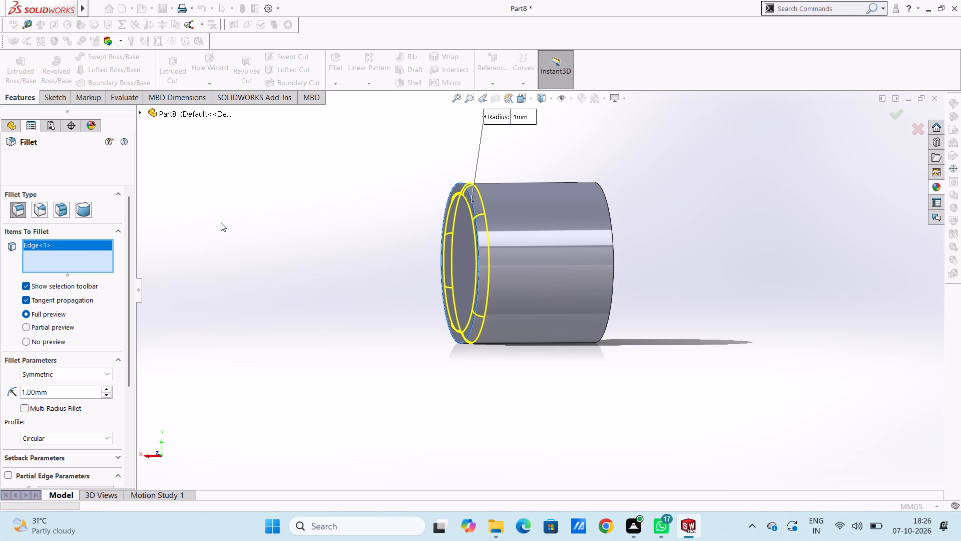
Open a sketch on the cylinder's flat, unfilleted end face and view it straight on.
middle_click_drag(272, 230, 278, 228)
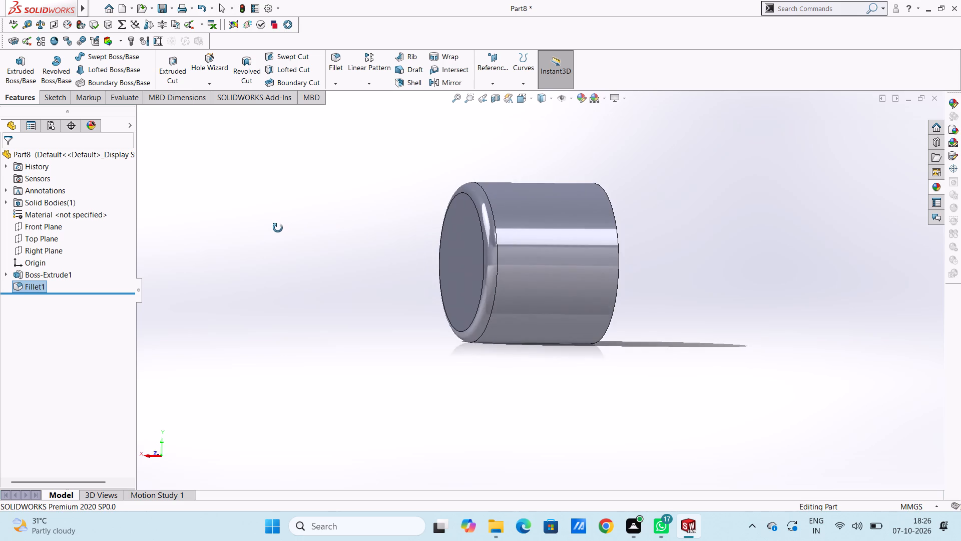
middle_click_drag(278, 228, 260, 230)
middle_click_drag(499, 265, 537, 261)
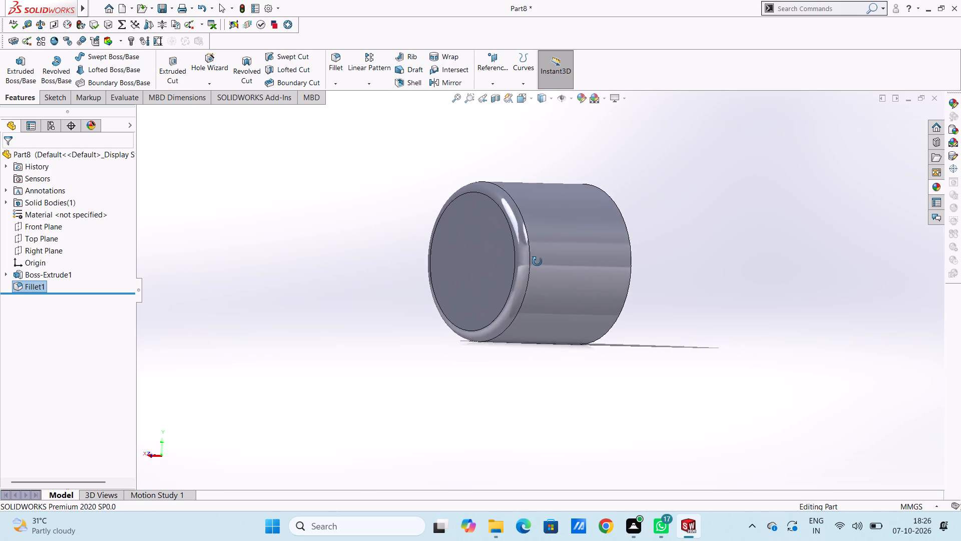
middle_click_drag(537, 261, 466, 251)
middle_click_drag(634, 227, 686, 235)
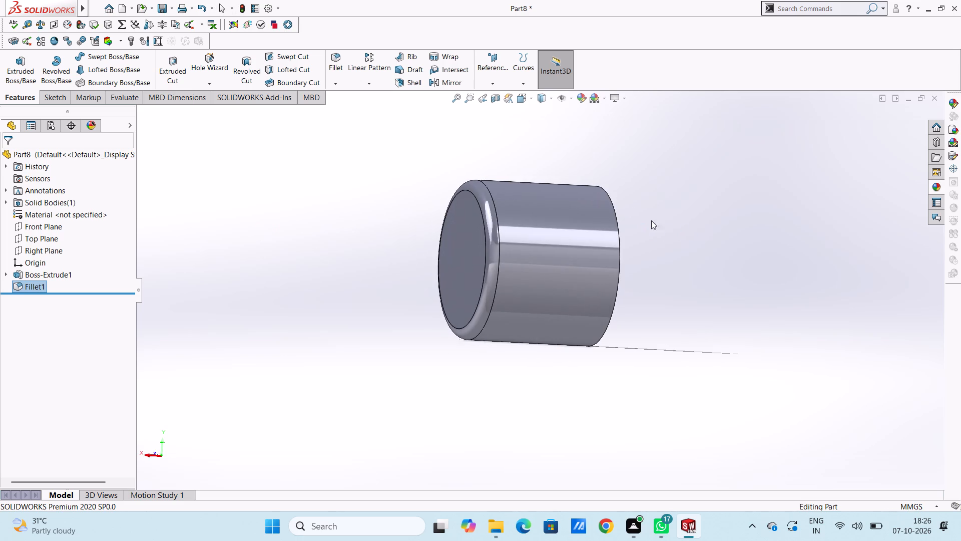
scroll(624, 200, "up", 3)
middle_click_drag(610, 231, 591, 219)
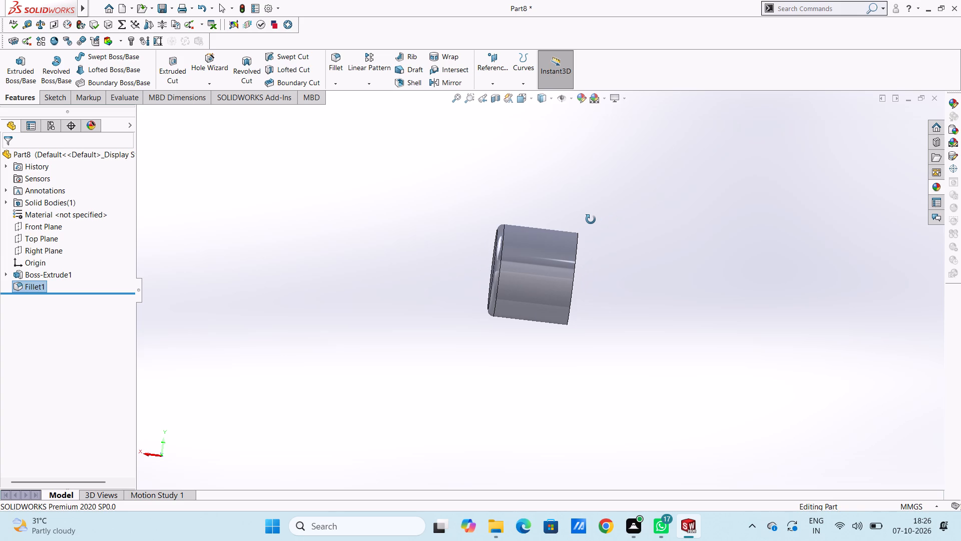
middle_click_drag(591, 219, 594, 237)
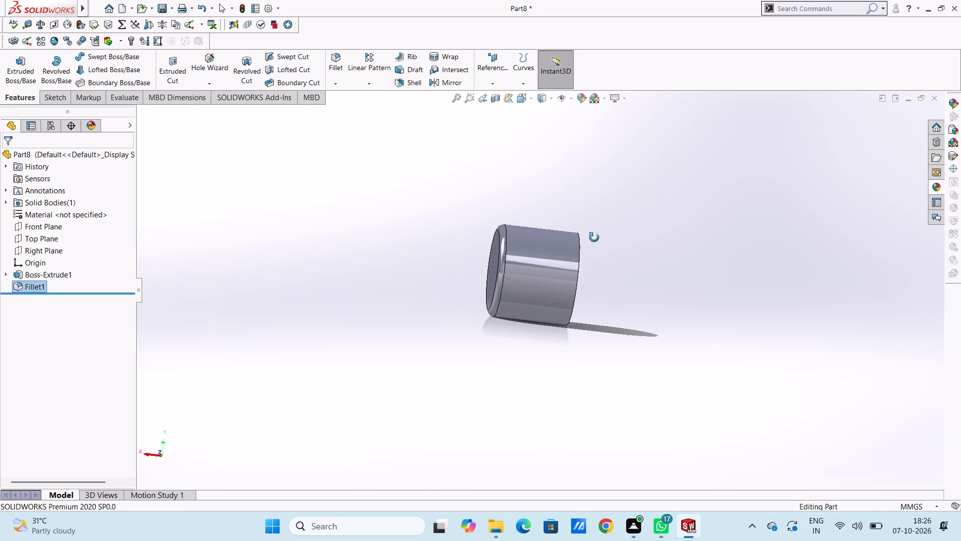
middle_click_drag(594, 237, 593, 254)
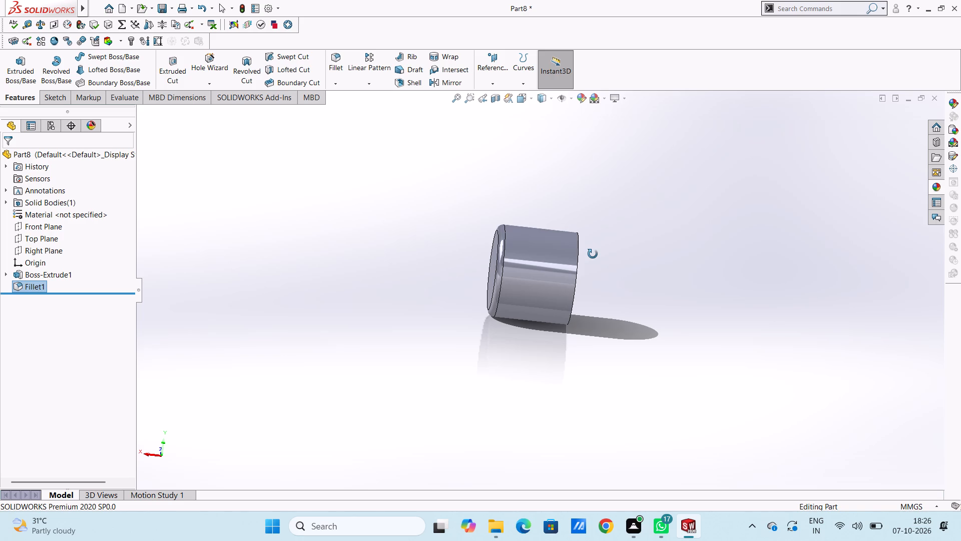
middle_click_drag(593, 254, 589, 254)
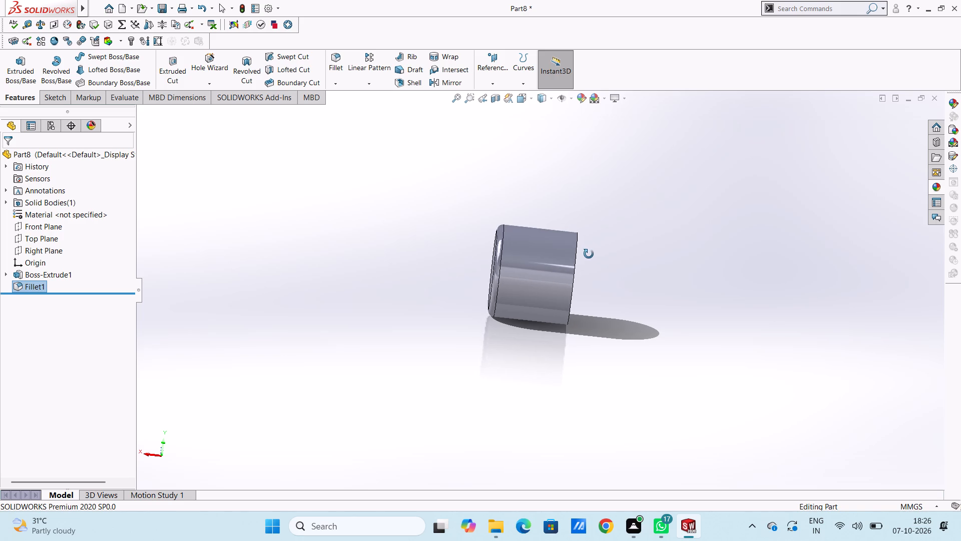
middle_click_drag(589, 254, 588, 254)
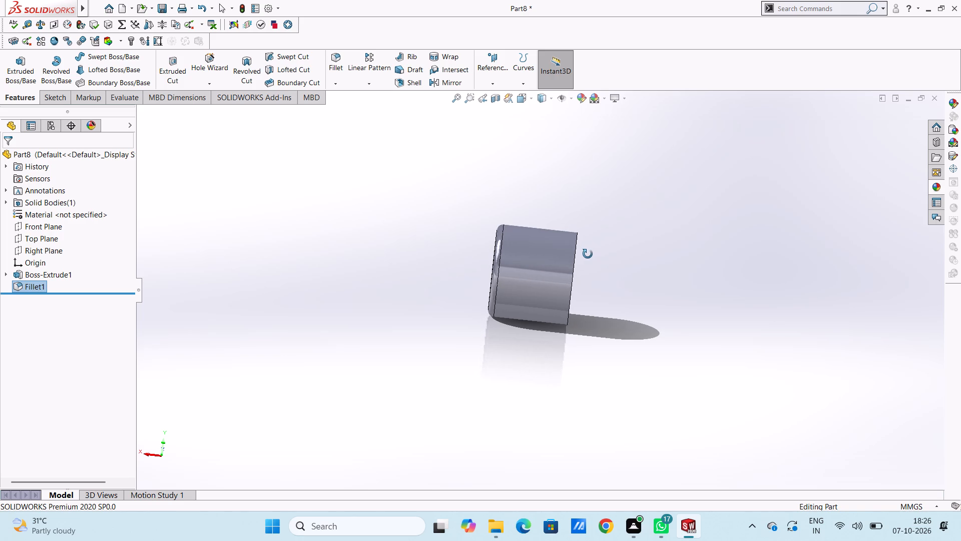
middle_click_drag(588, 254, 498, 266)
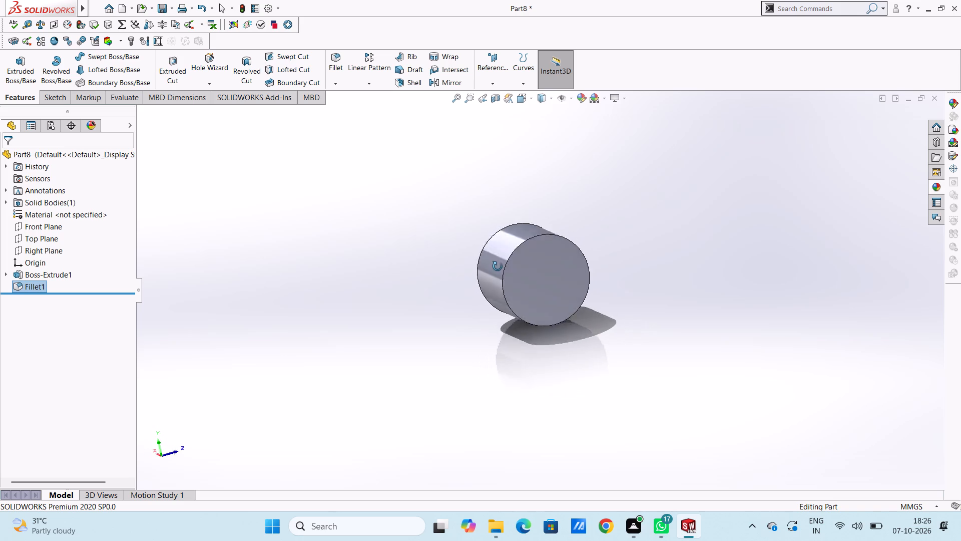
middle_click_drag(498, 266, 497, 267)
left_click(530, 279)
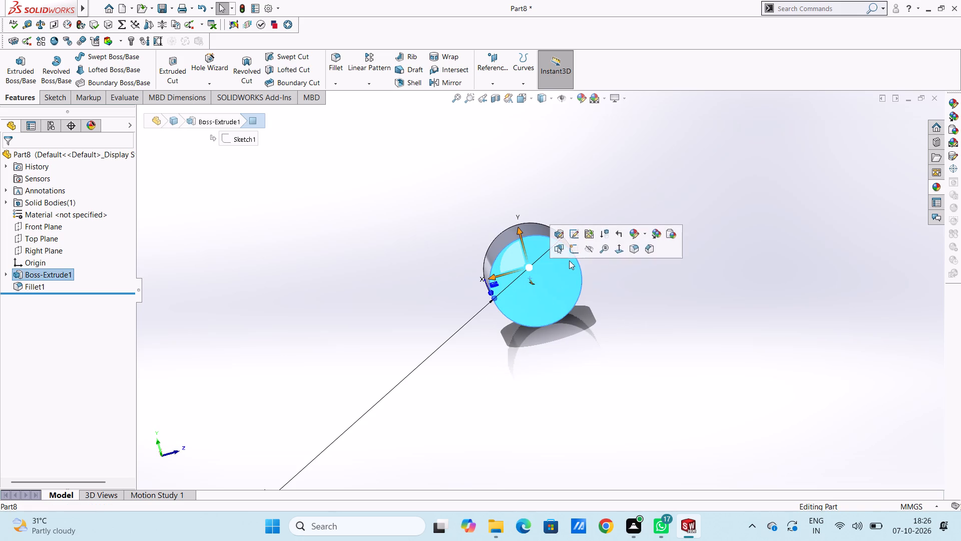
left_click(574, 248)
left_click(610, 266)
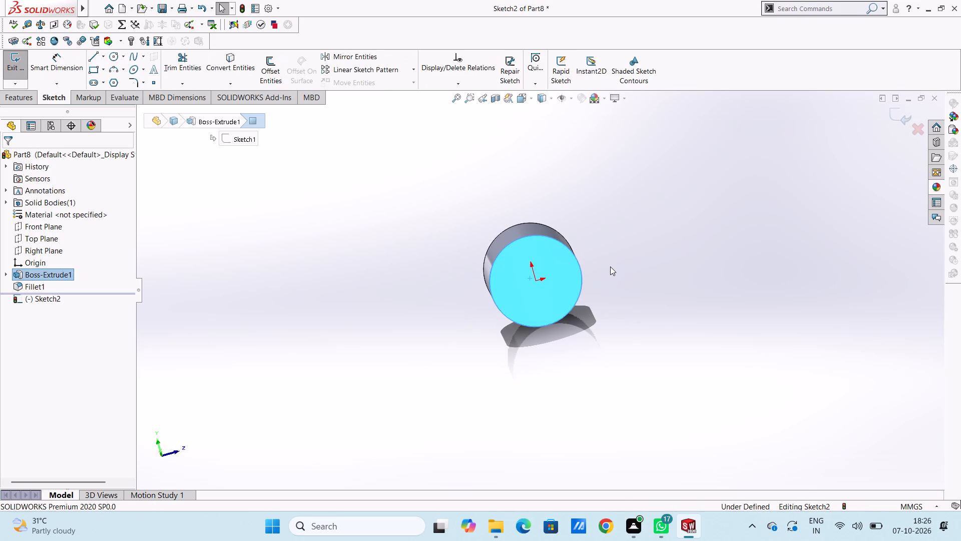
key("ctrl+3")
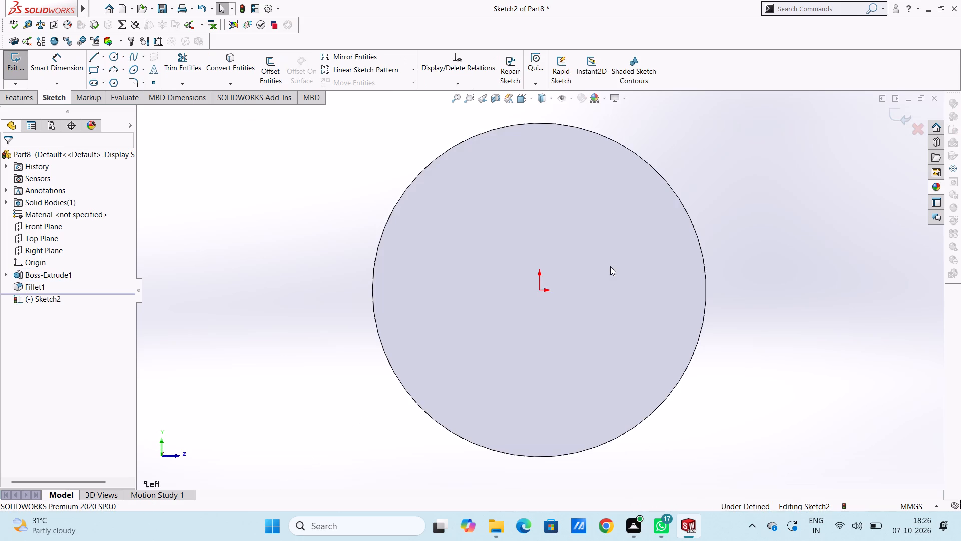
scroll(610, 266, "up", 3)
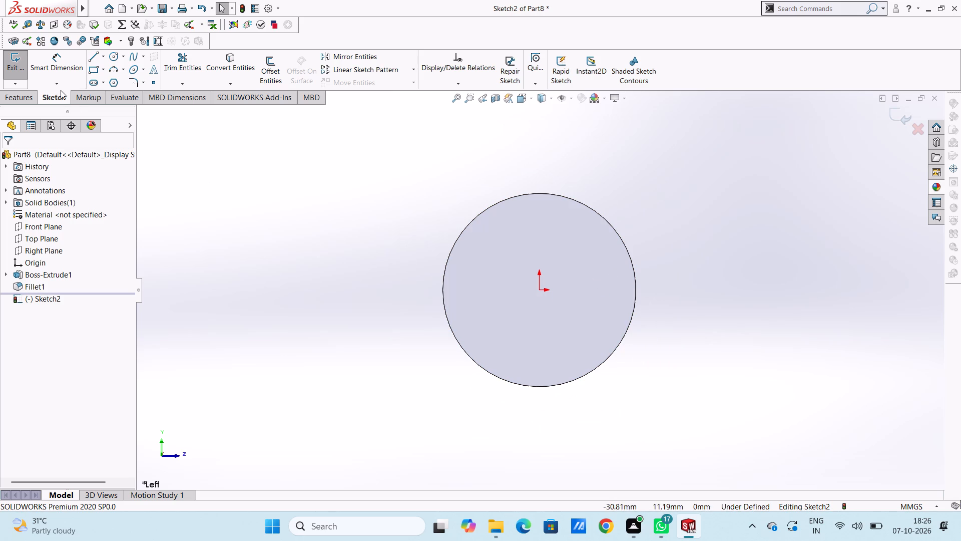
Draw a circle of about 10 mm radius centred on the origin, surrounding the cylinder's end face.
left_click(114, 57)
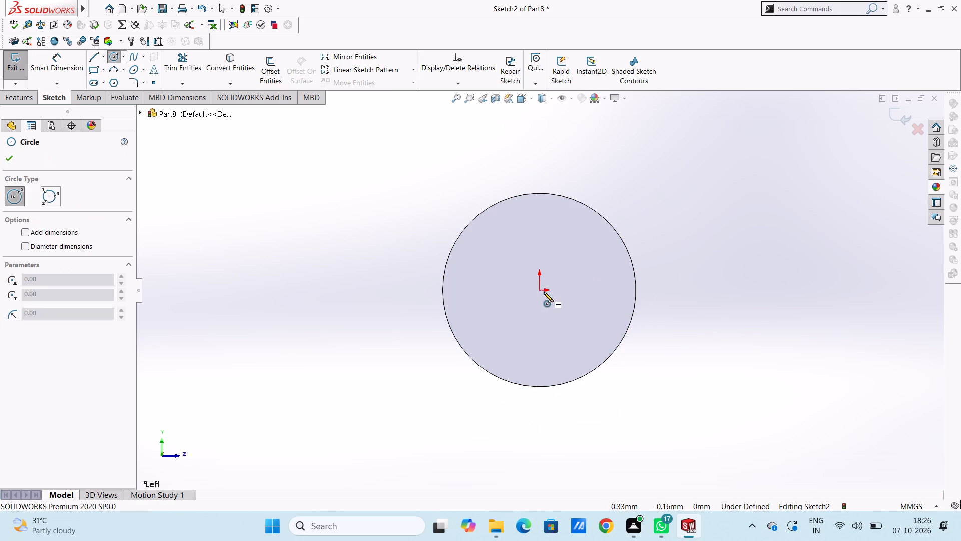
left_click(541, 291)
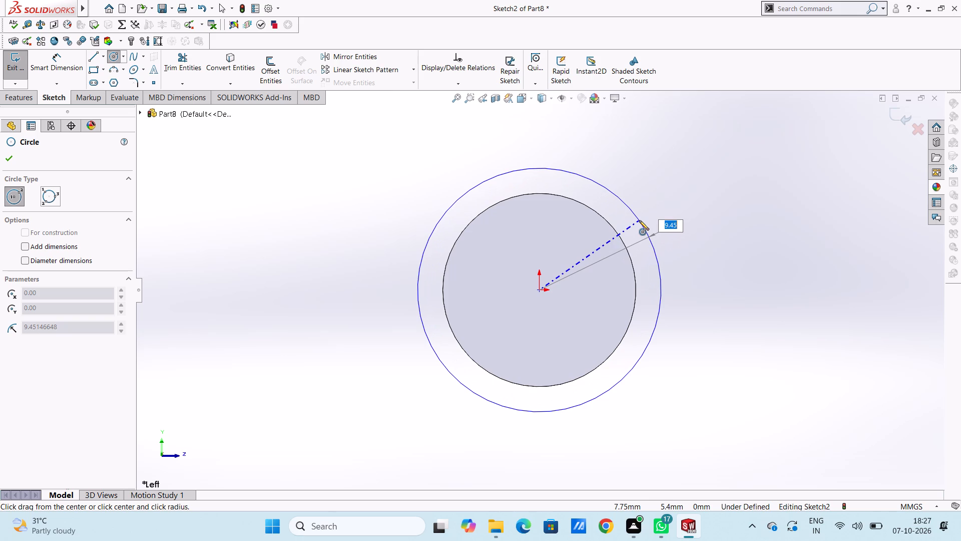
left_click(641, 211)
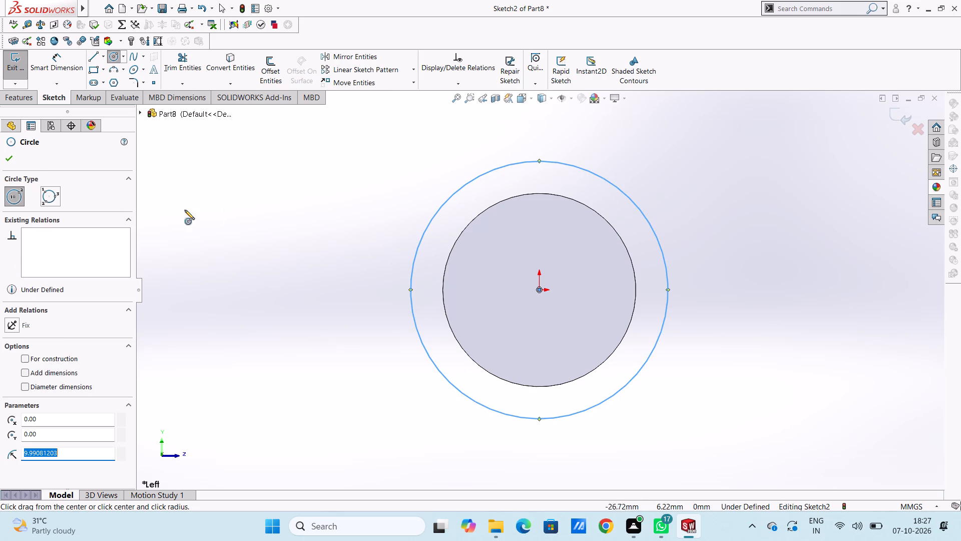
left_click(9, 160)
Dimension the new circle's diameter as 23 mm.
left_click(57, 73)
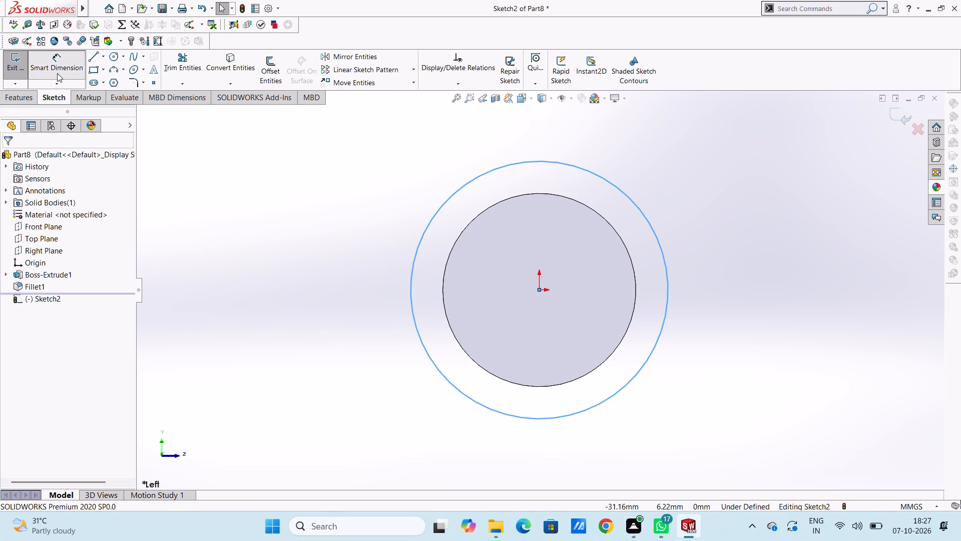
scroll(484, 253, "up", 4)
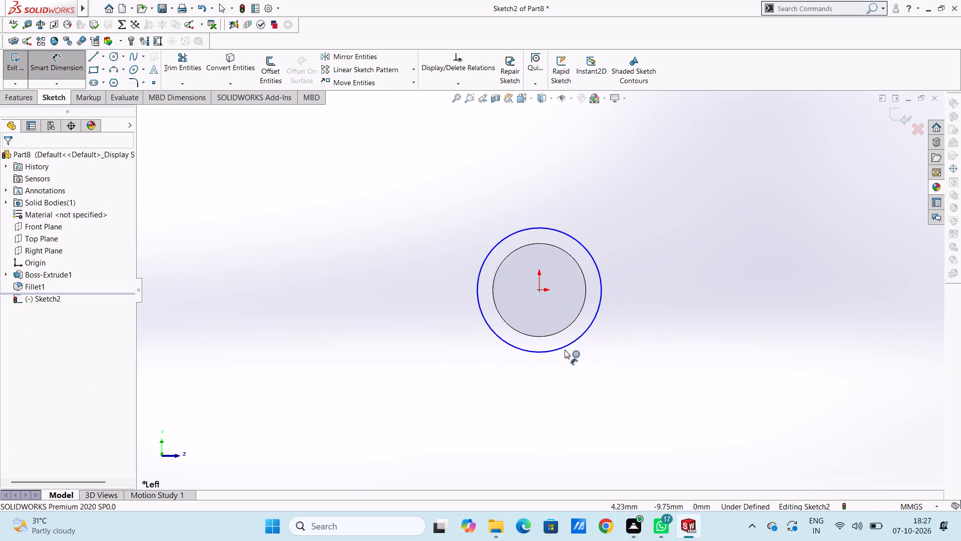
left_click(563, 347)
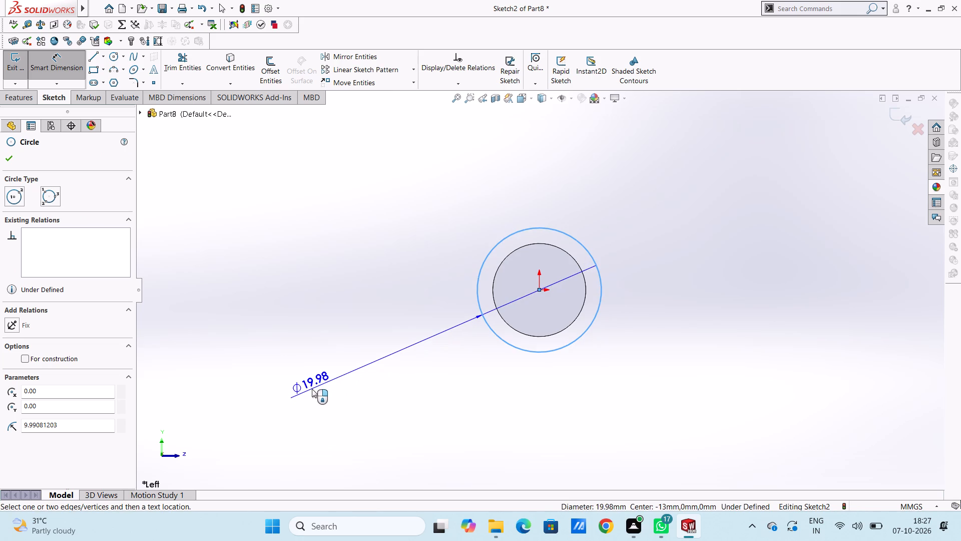
left_click(312, 393)
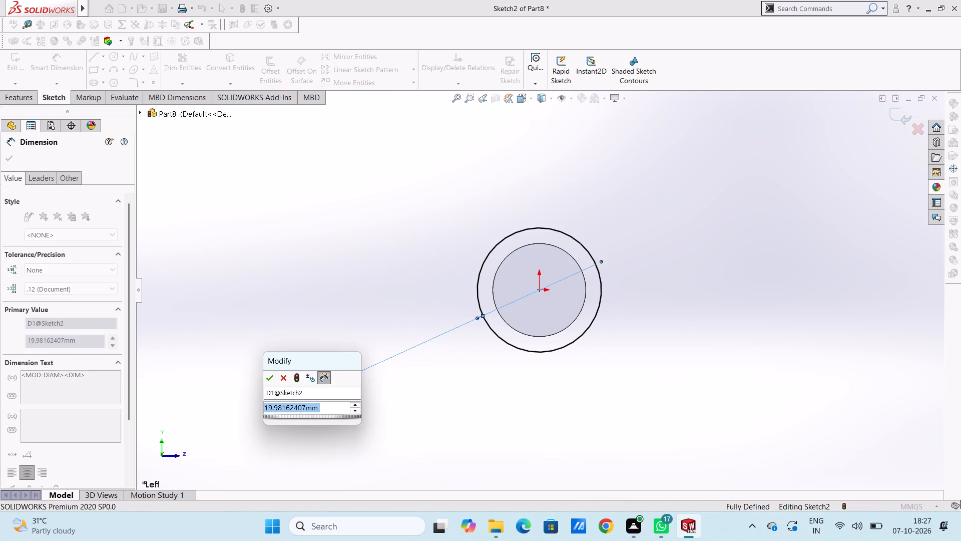
type("23")
key("Return")
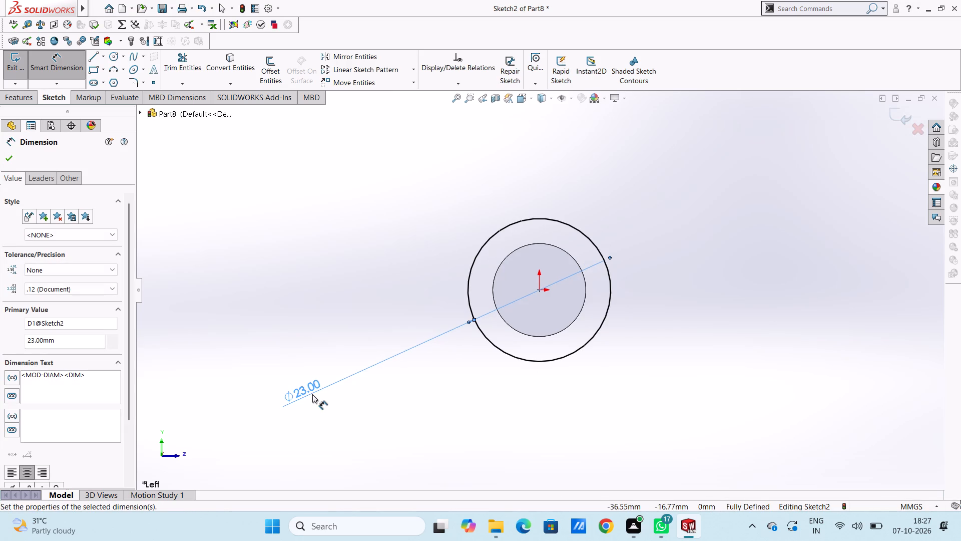
left_click(353, 332)
Extrude the 23 mm circle as a merged boss with a blind depth of 14 mm, away from the first cylinder.
middle_click_drag(357, 268, 444, 305)
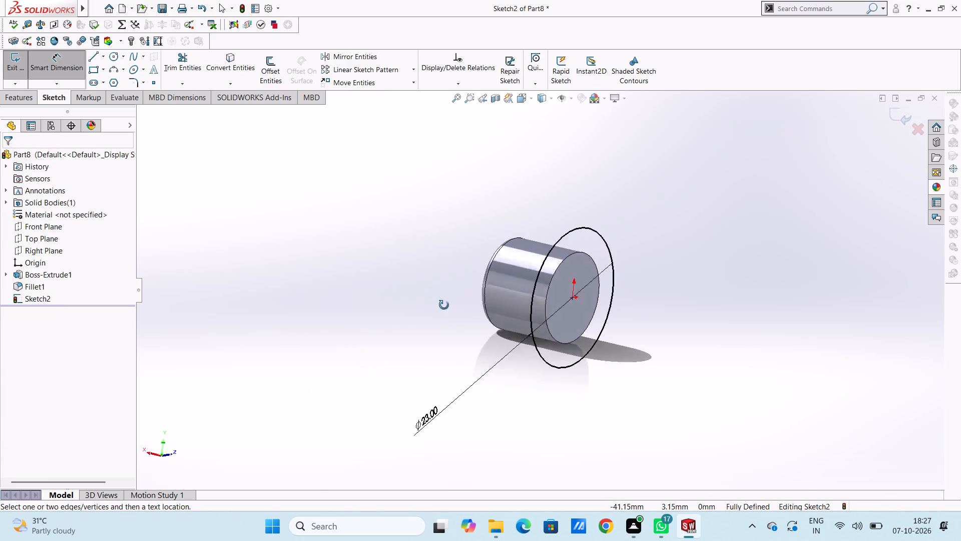
middle_click_drag(444, 305, 498, 378)
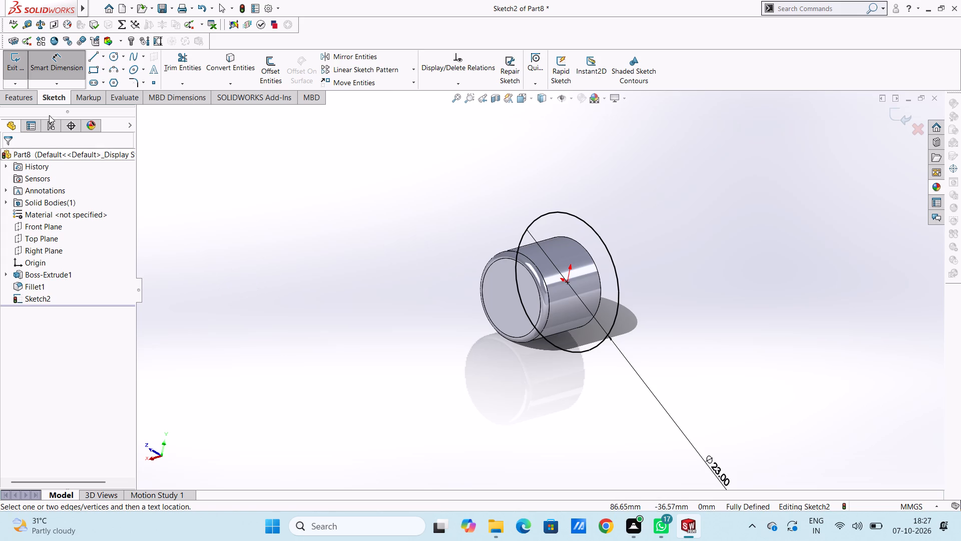
left_click(27, 97)
left_click(25, 73)
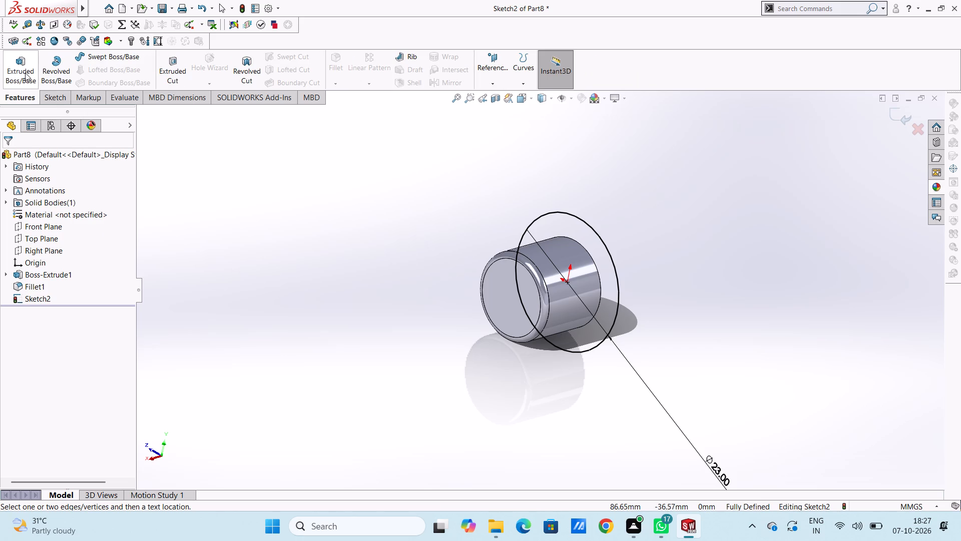
scroll(682, 232, "up", 2)
middle_click_drag(685, 230, 678, 241)
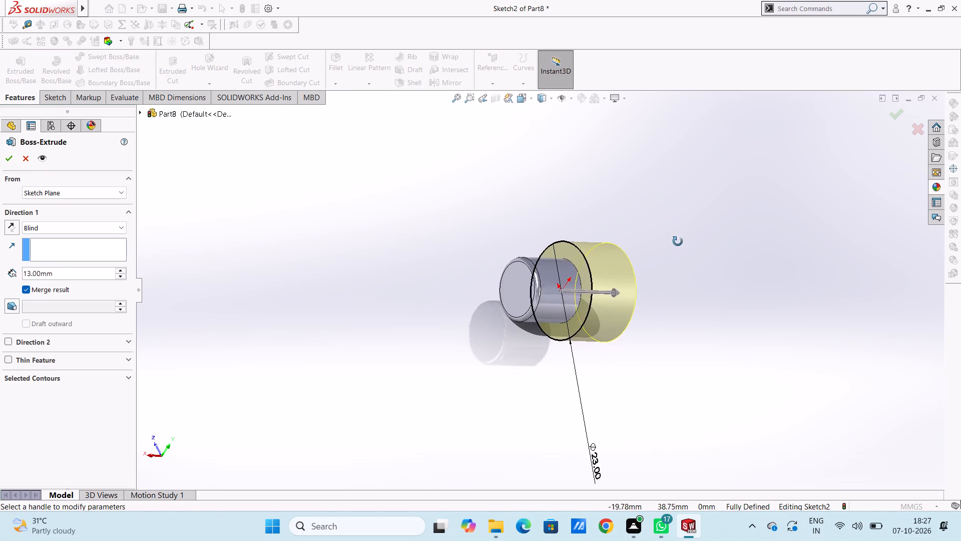
middle_click_drag(678, 241, 640, 235)
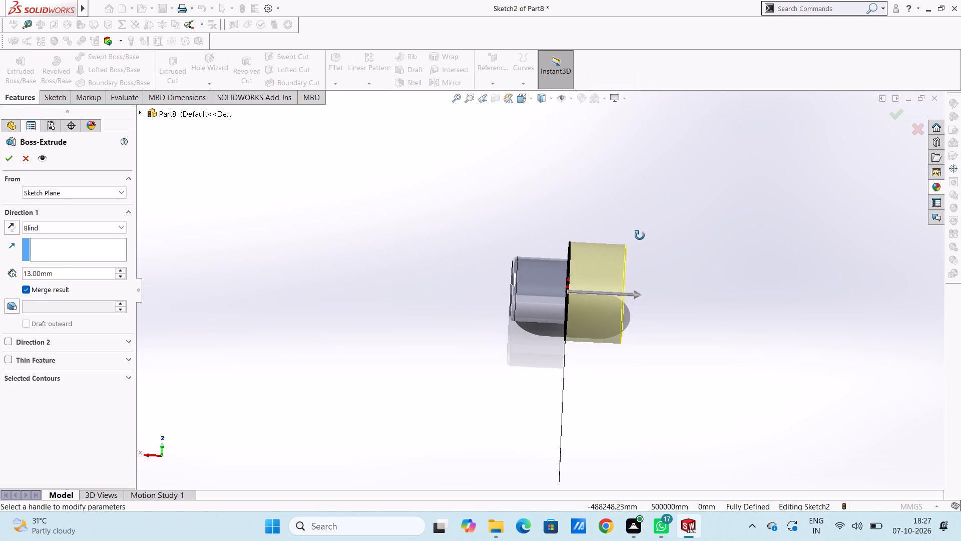
middle_click_drag(640, 235, 653, 247)
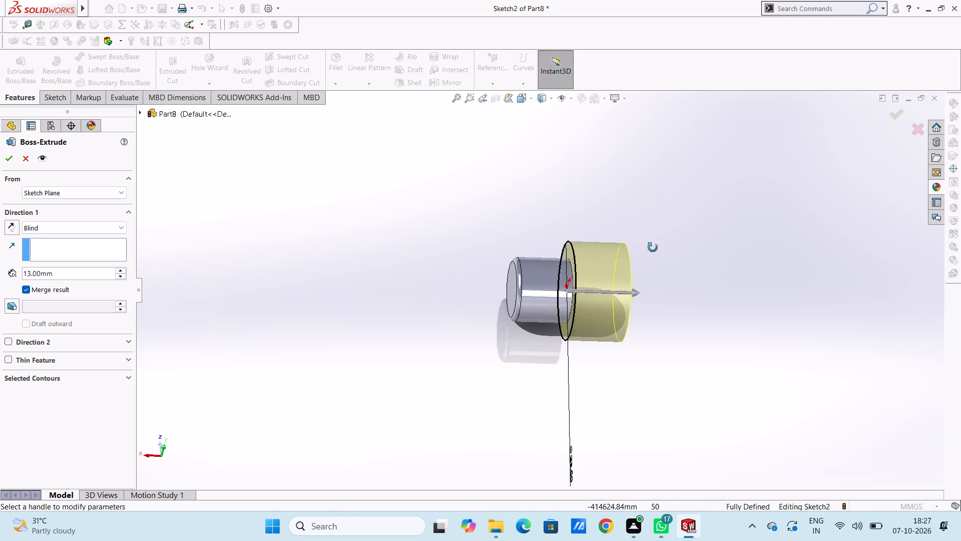
middle_click_drag(653, 247, 660, 245)
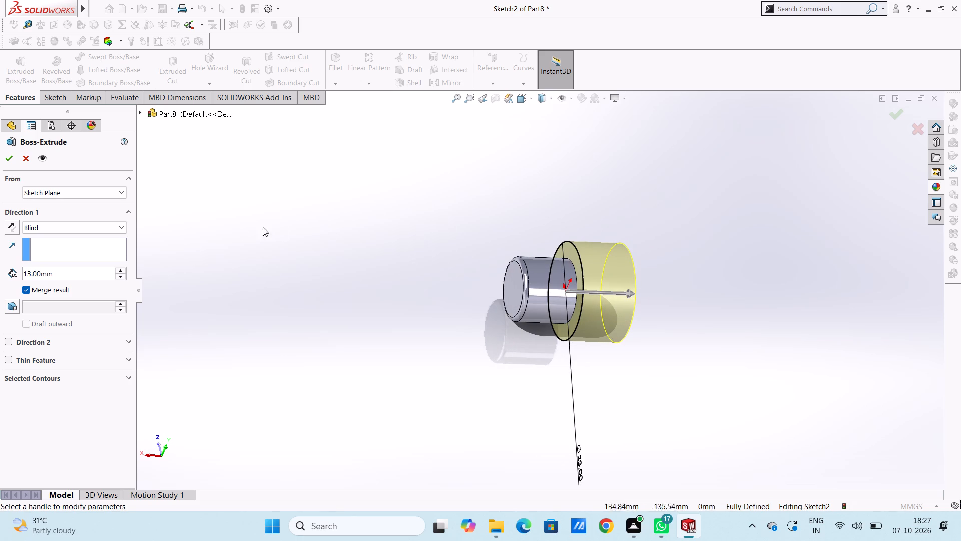
double_click(78, 270)
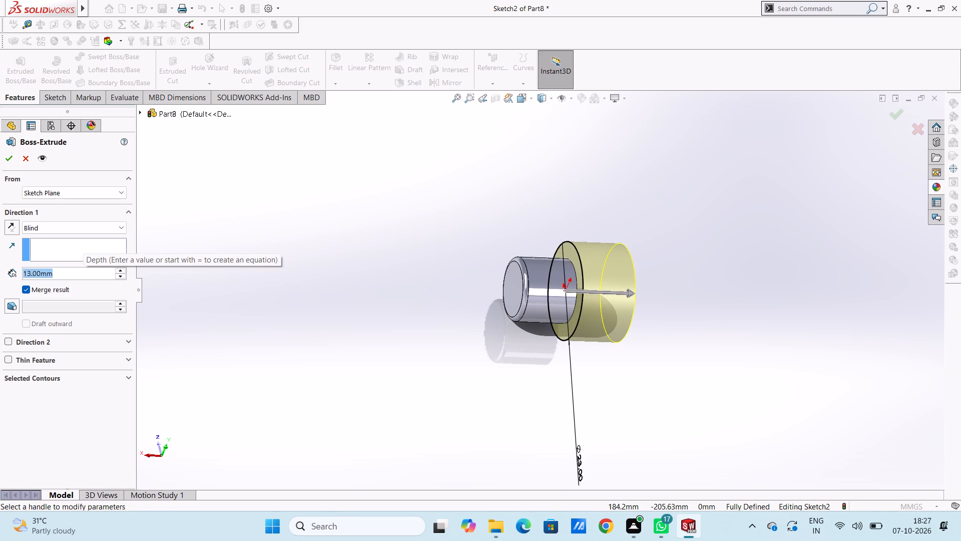
type("14")
key("Return")
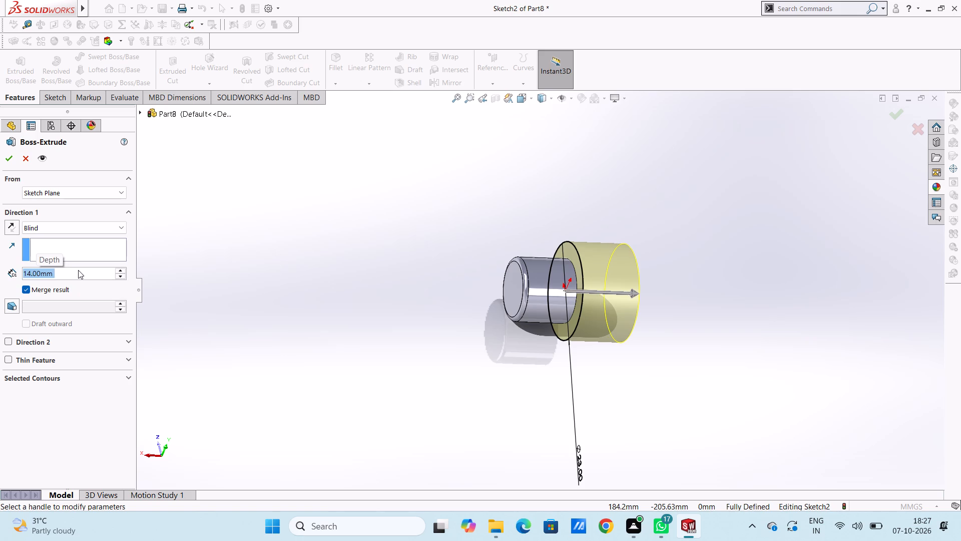
left_click(11, 163)
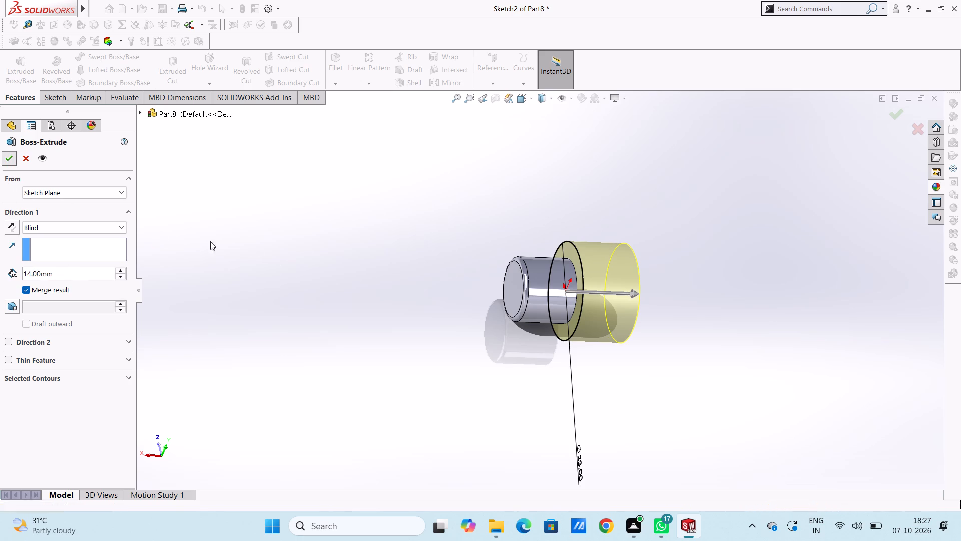
left_click(263, 246)
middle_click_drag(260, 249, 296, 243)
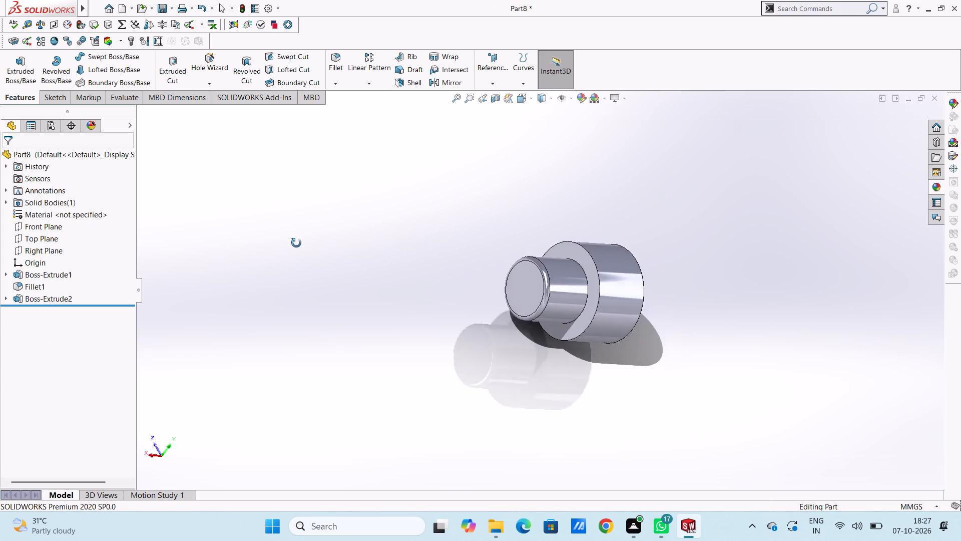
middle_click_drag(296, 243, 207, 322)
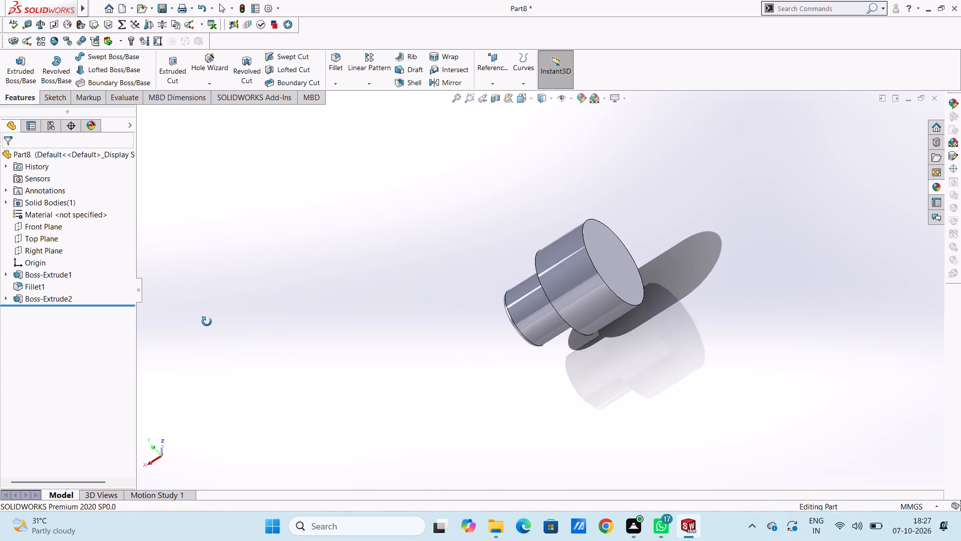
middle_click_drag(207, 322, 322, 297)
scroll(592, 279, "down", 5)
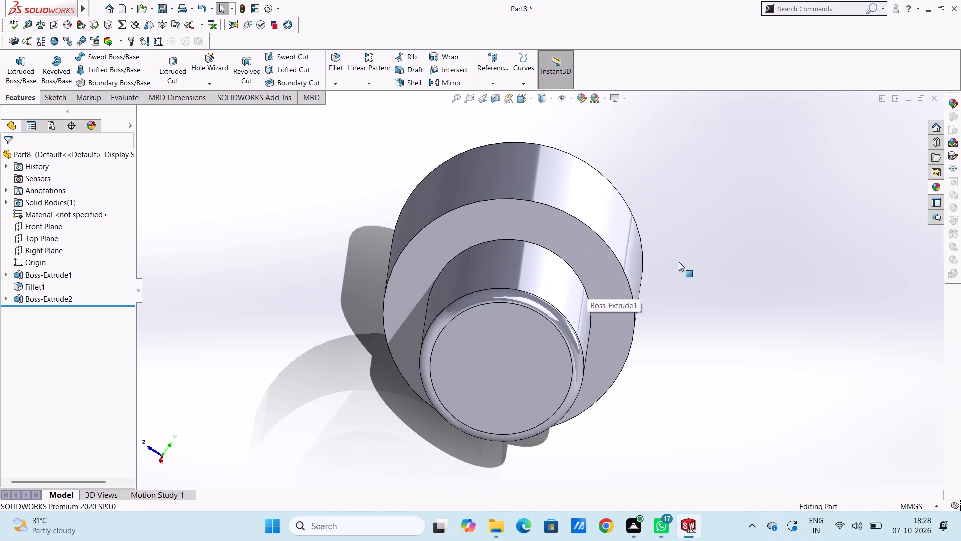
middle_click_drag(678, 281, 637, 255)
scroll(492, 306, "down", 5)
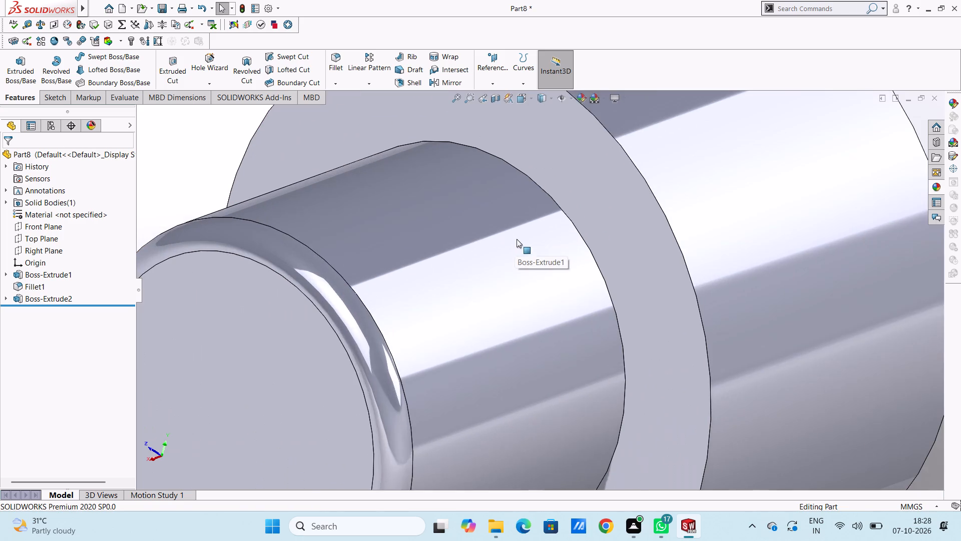
Open a sketch on the flat outer end face of the 23 mm boss, viewed straight on.
scroll(510, 237, "down", 1)
middle_click_drag(494, 237, 470, 226)
scroll(470, 231, "up", 10)
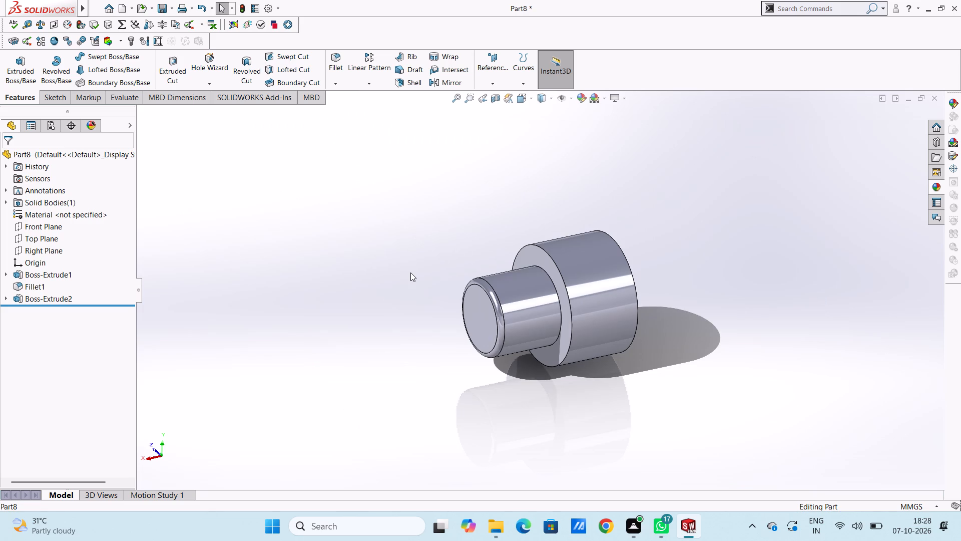
key("ctrl+2")
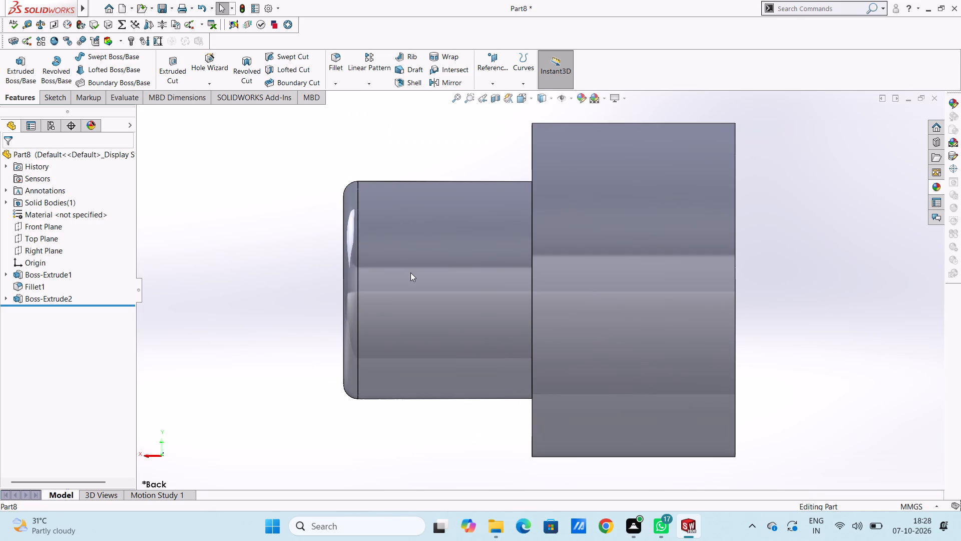
key("ctrl+3")
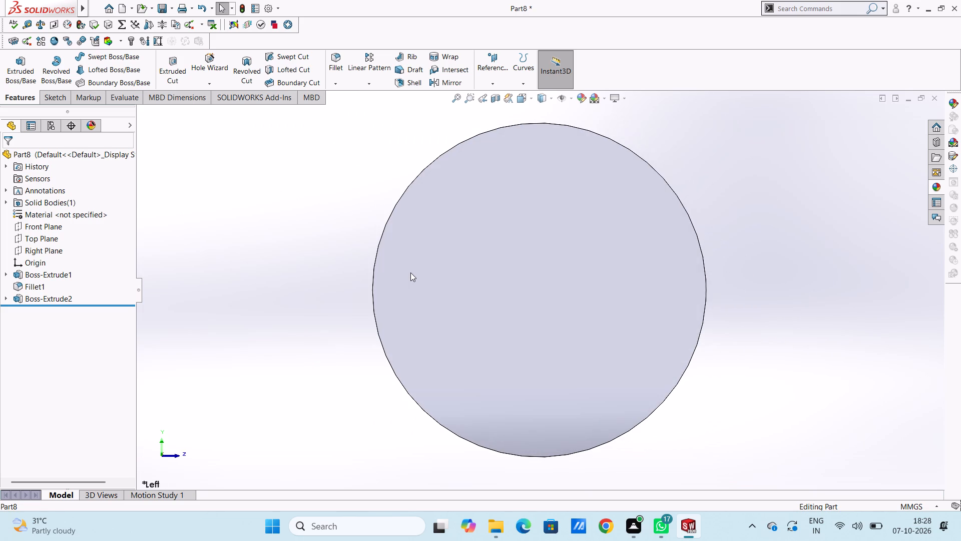
scroll(410, 273, "up", 4)
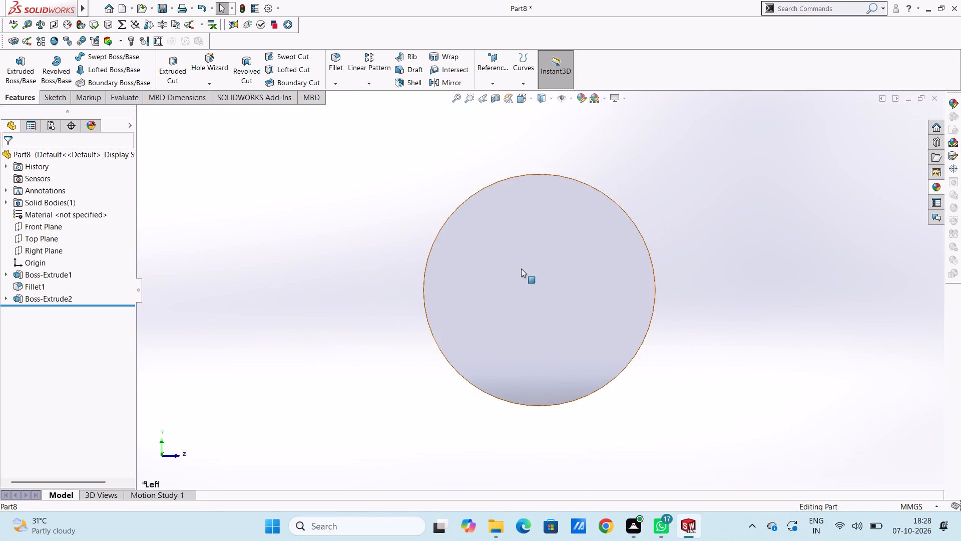
left_click(521, 268)
left_click(565, 243)
left_click(415, 251)
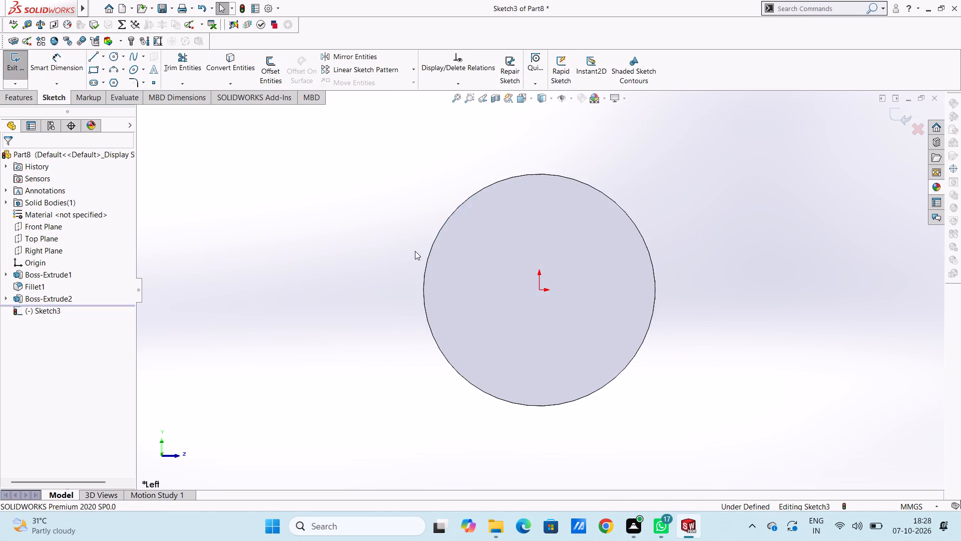
Draw a circle of about 17 mm radius centred on the origin, surrounding the 23 mm end face.
scroll(593, 266, "up", 4)
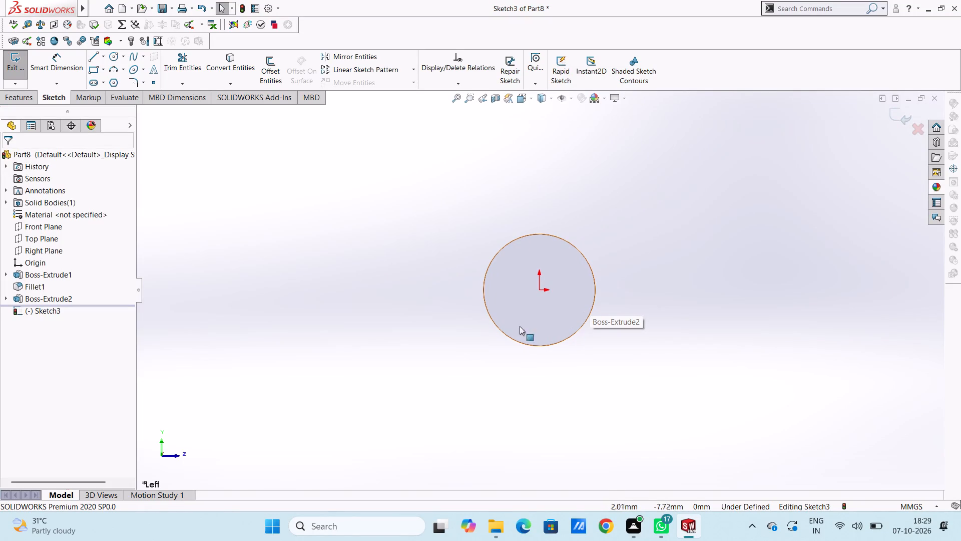
left_click_drag(421, 312, 428, 307)
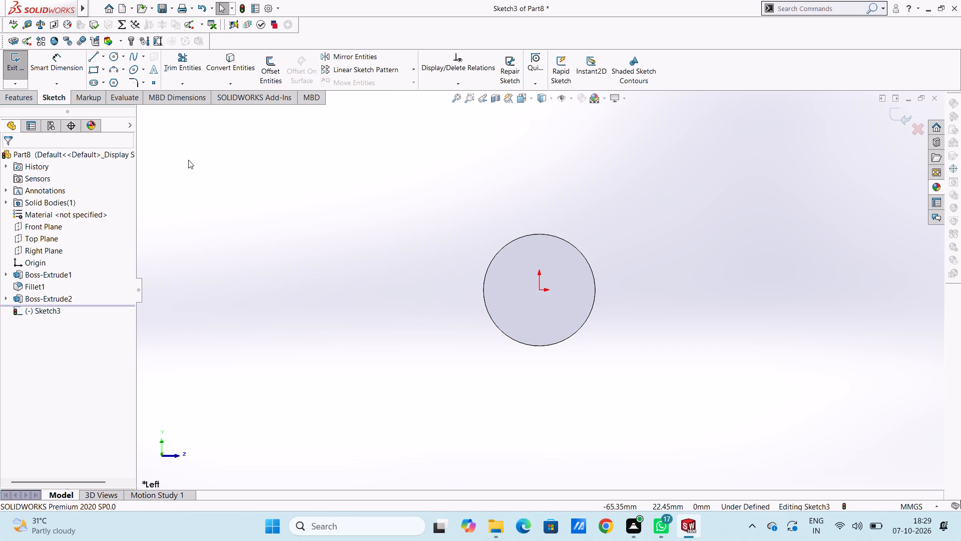
left_click(115, 57)
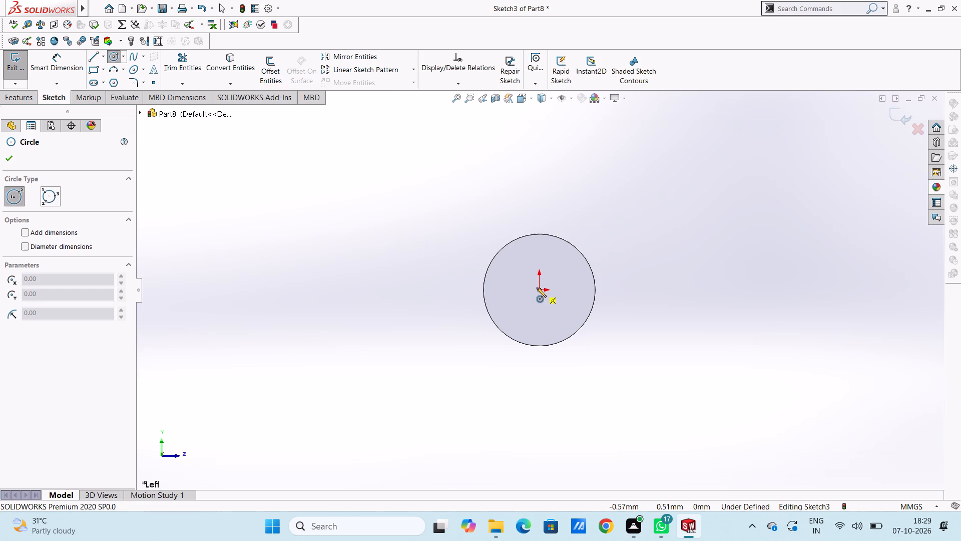
left_click(539, 291)
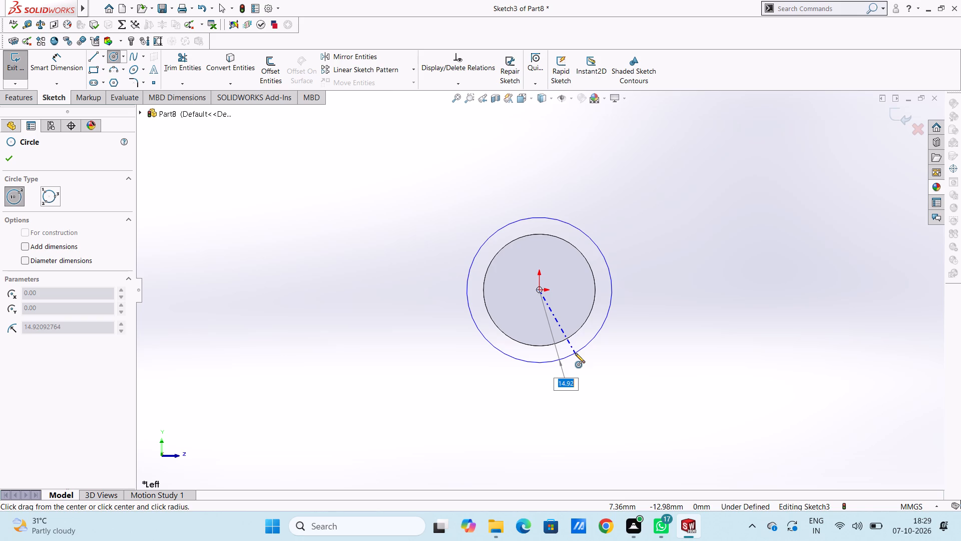
left_click(575, 366)
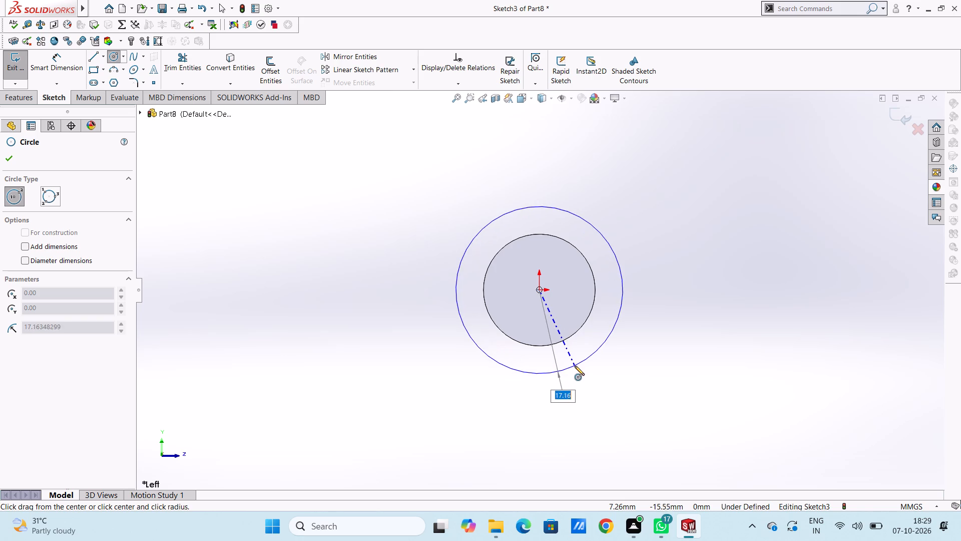
left_click(15, 160)
Dimension the new circle's diameter as 31 mm.
left_click(72, 65)
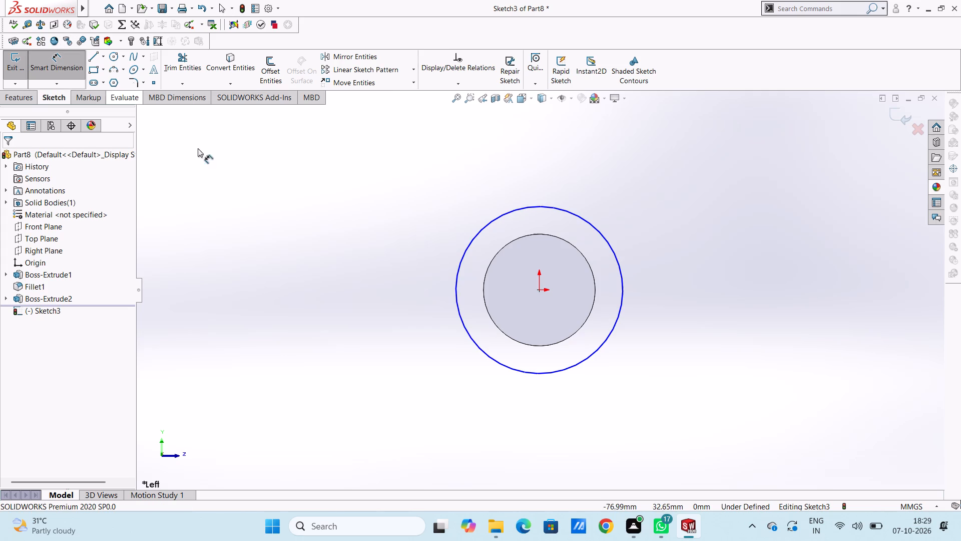
left_click(468, 335)
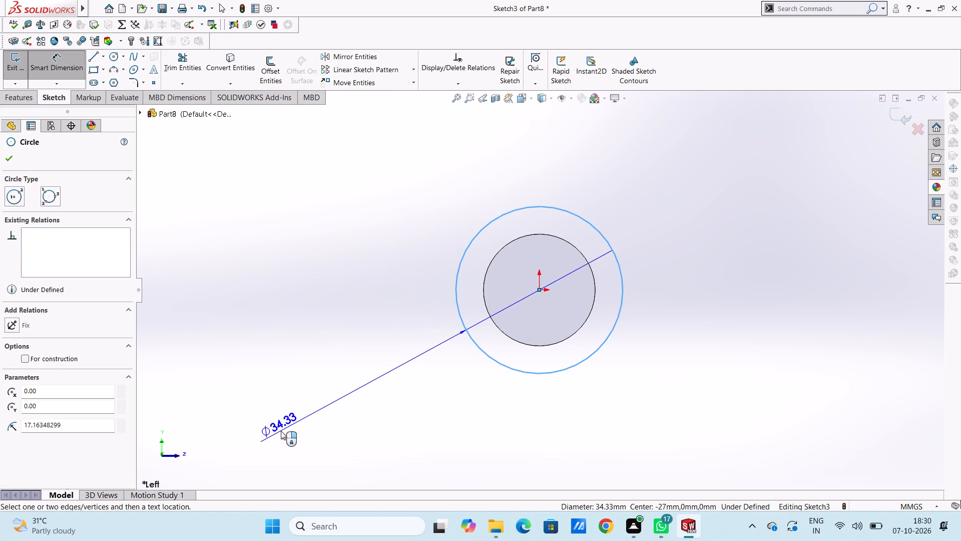
left_click(281, 430)
type("31")
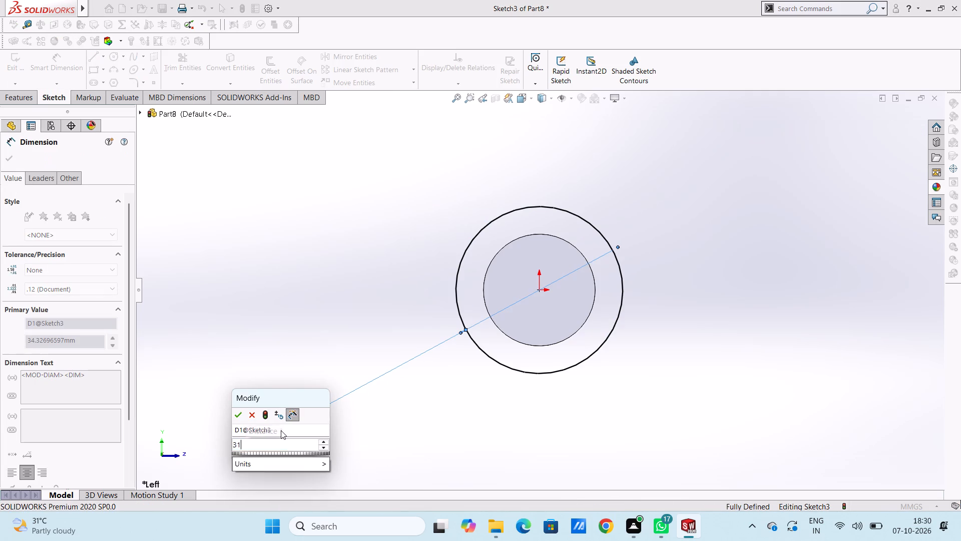
key("Return")
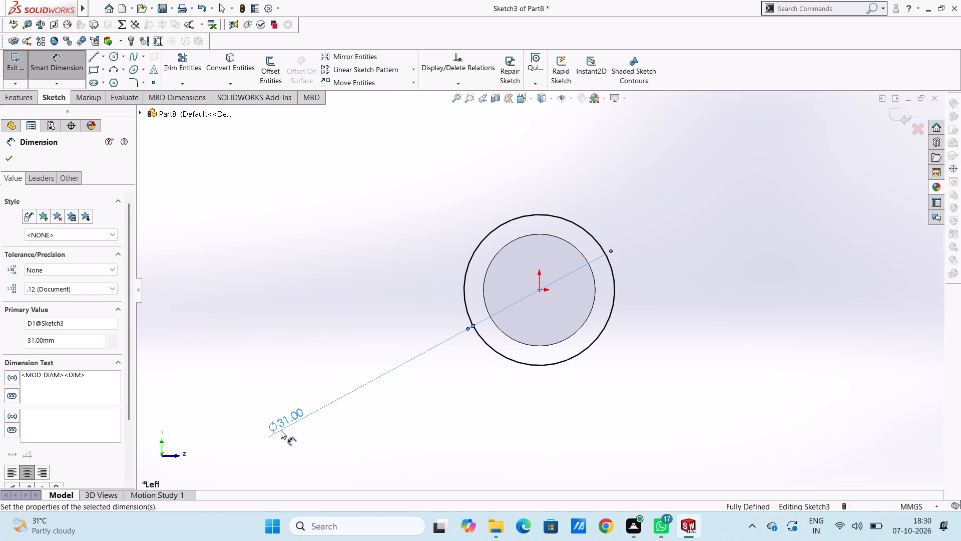
left_click(311, 301)
scroll(580, 277, "down", 1)
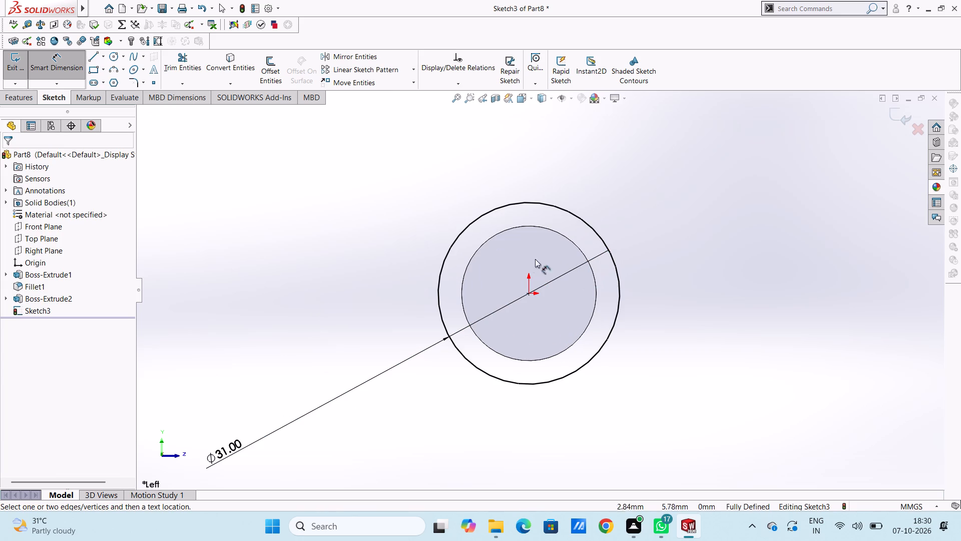
left_click(40, 70)
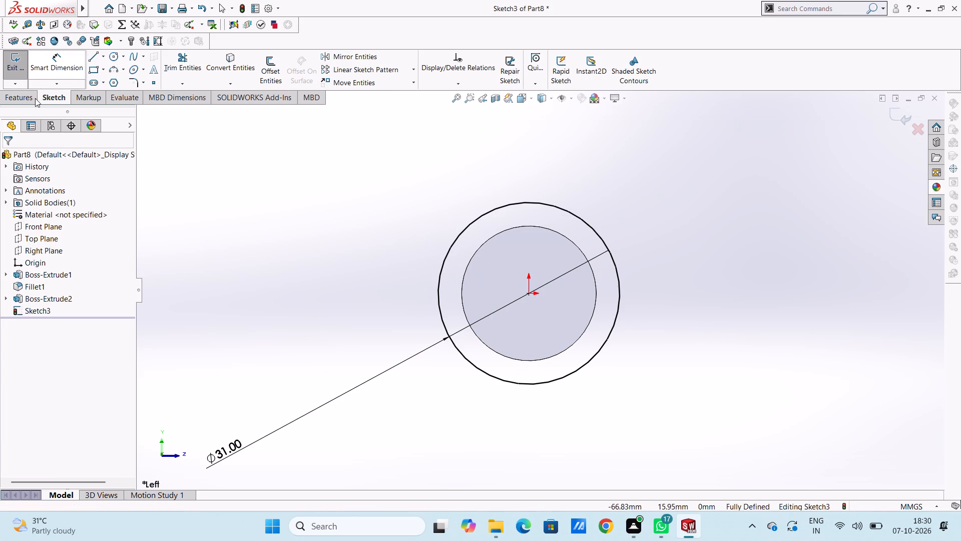
Extrude the 31 mm circle as a merged boss with a blind depth of 15 mm, away from the 23 mm boss.
left_click(22, 101)
left_click(27, 85)
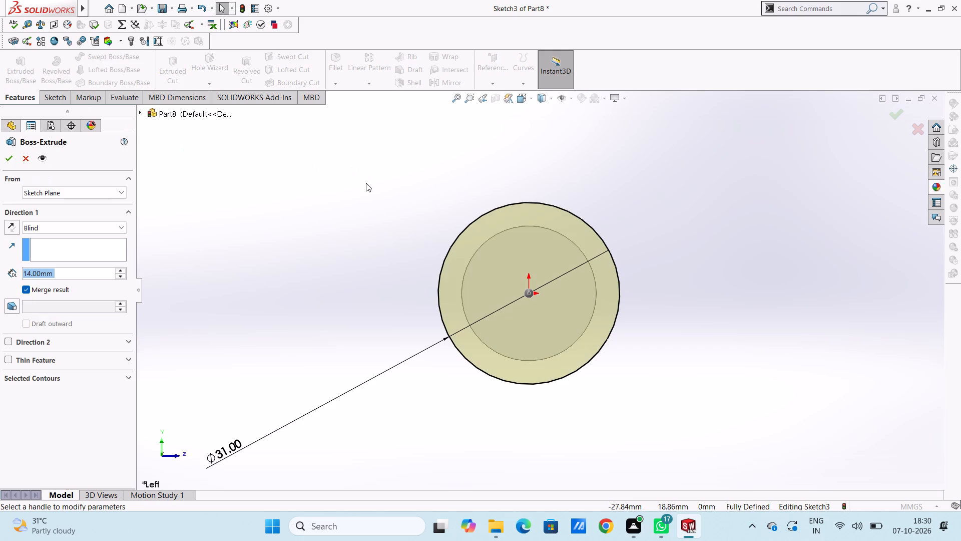
middle_click_drag(389, 192, 432, 203)
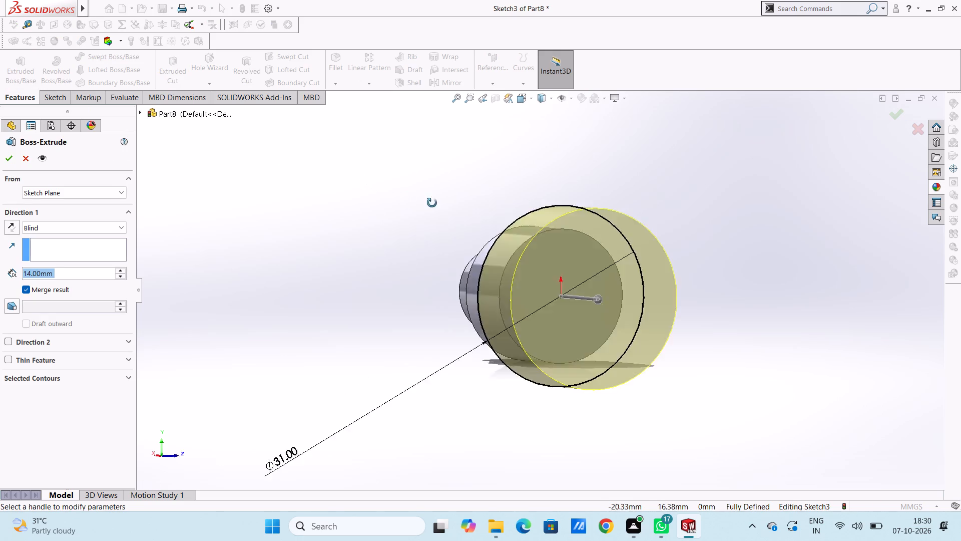
middle_click_drag(432, 203, 476, 235)
scroll(597, 224, "up", 2)
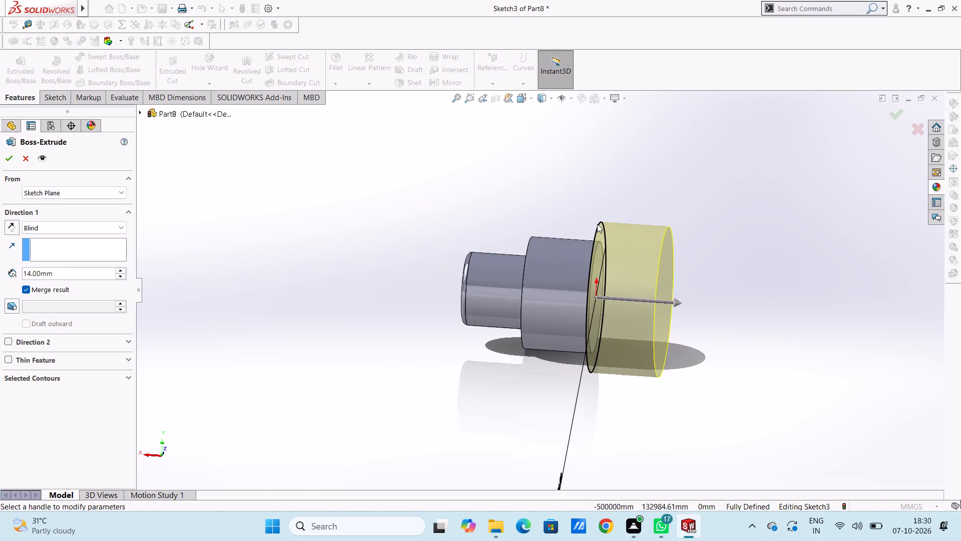
middle_click_drag(689, 257, 692, 272)
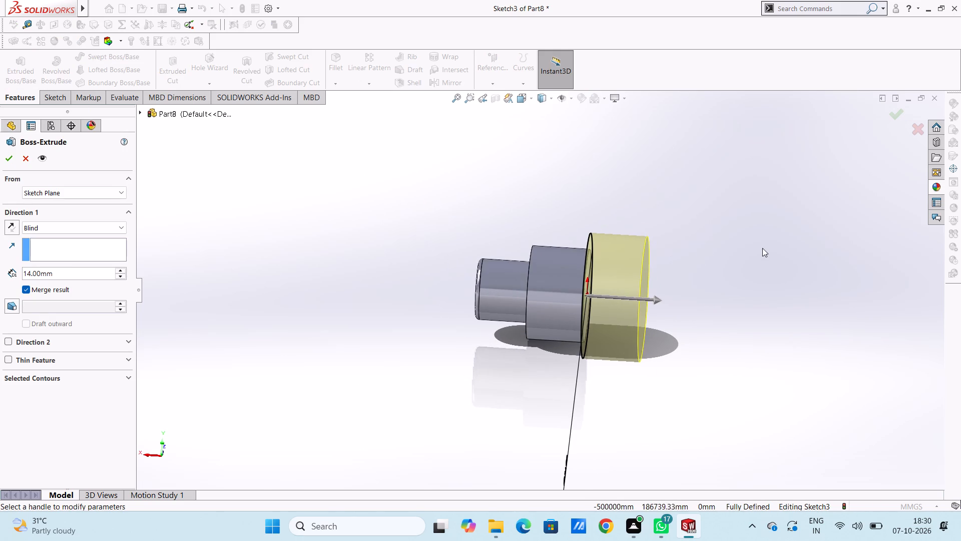
scroll(733, 265, "down", 1)
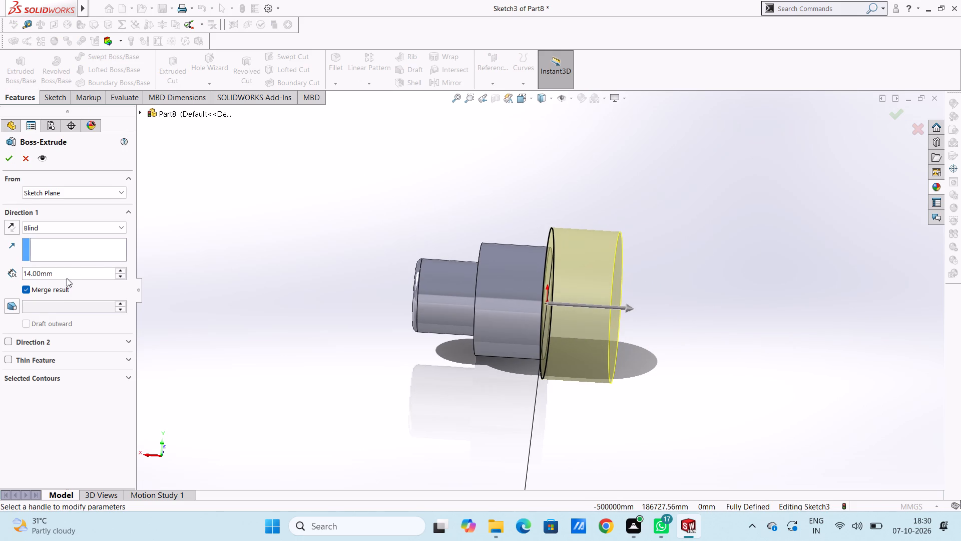
double_click(67, 272)
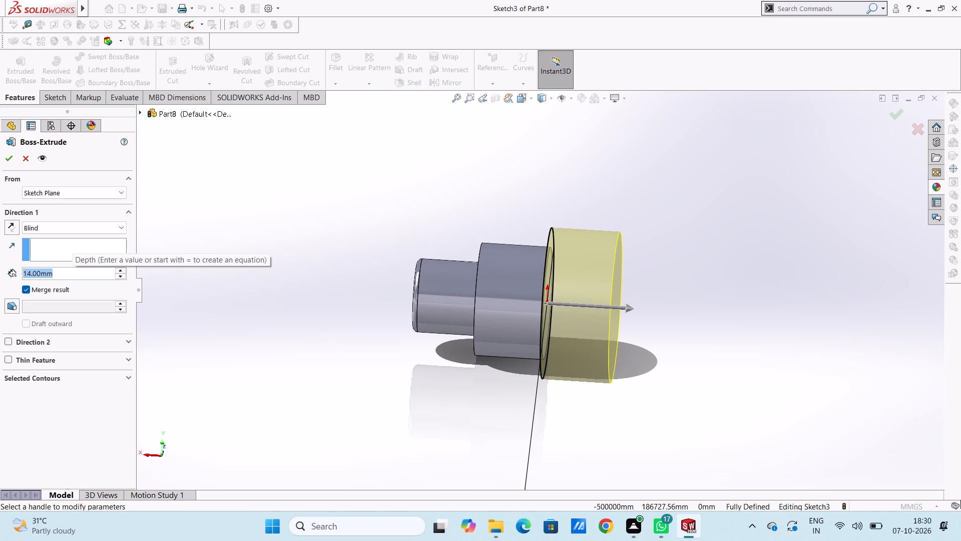
type("15")
key("Return")
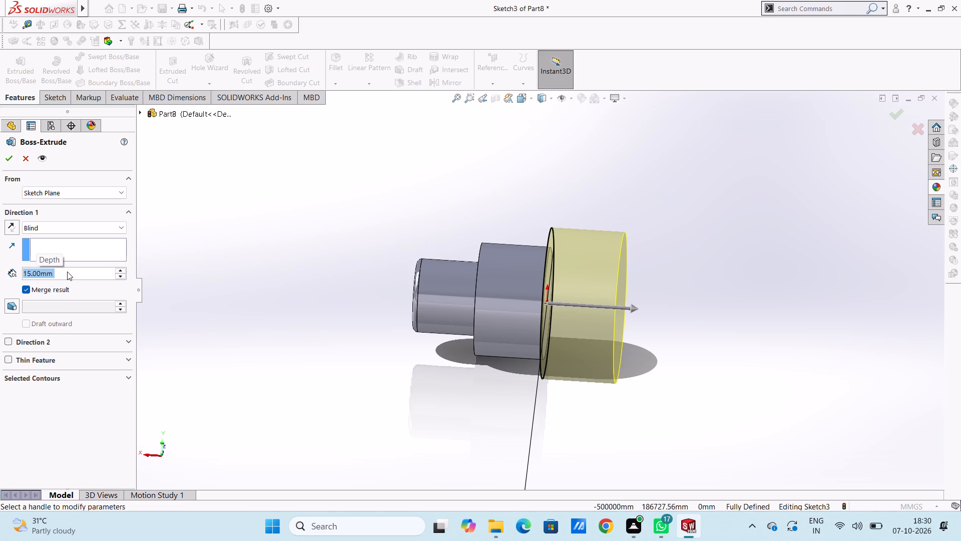
left_click(12, 163)
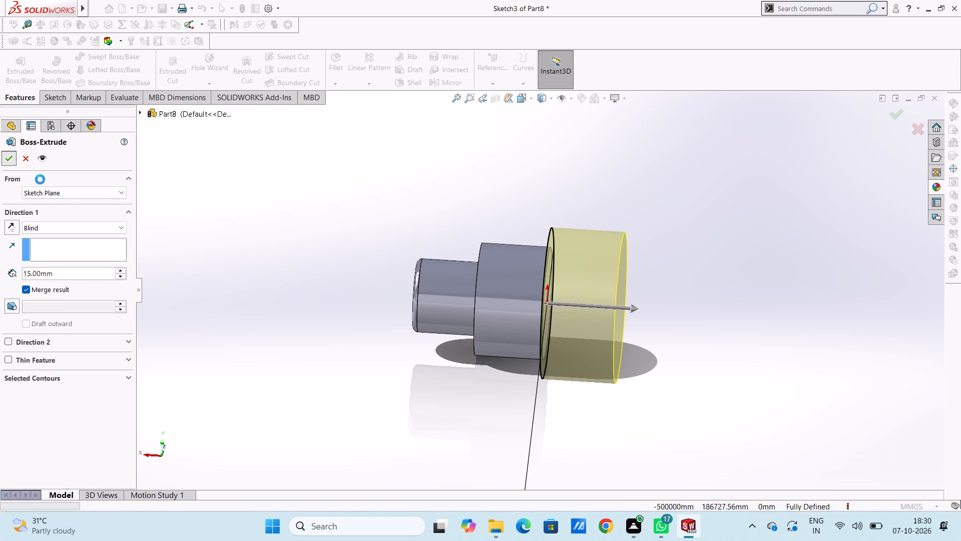
left_click(234, 223)
Examine the stepped part's three cylinders and the shoulder edges between them from several angles and up close.
middle_click_drag(318, 212, 362, 217)
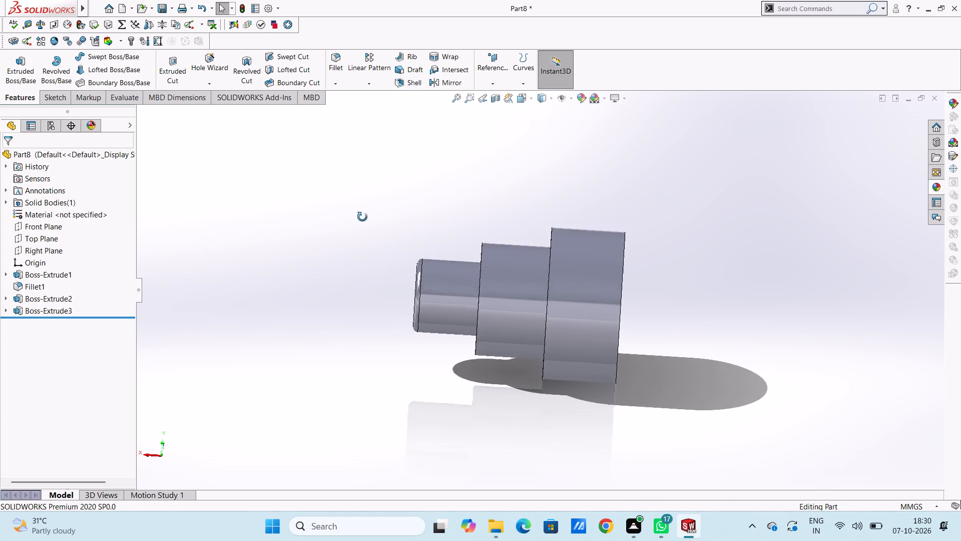
middle_click_drag(362, 217, 349, 281)
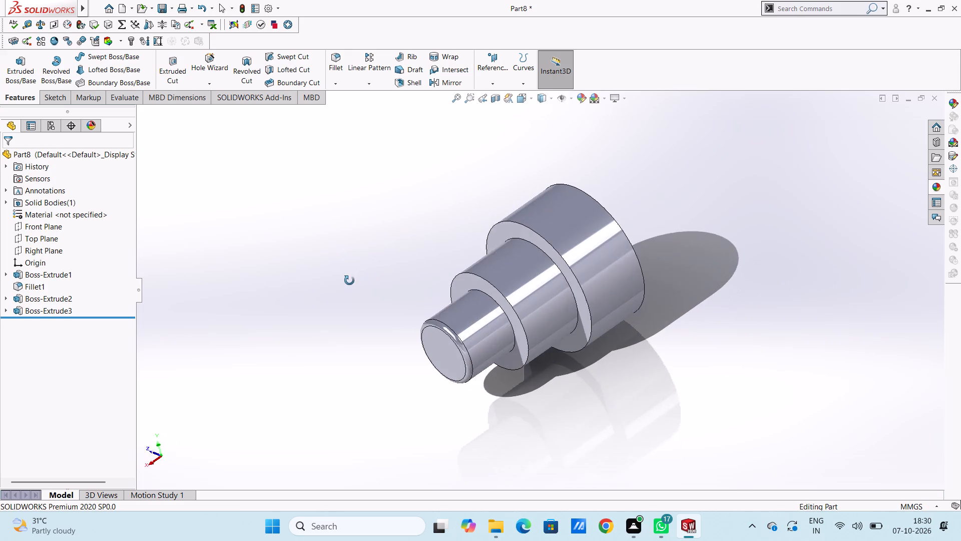
middle_click_drag(349, 281, 348, 281)
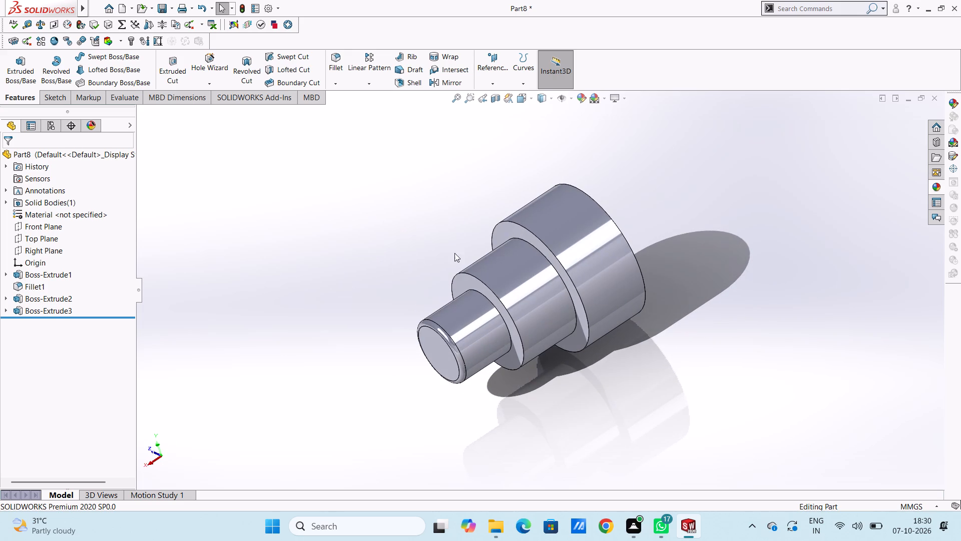
scroll(602, 220, "down", 1)
middle_click_drag(593, 262, 589, 241)
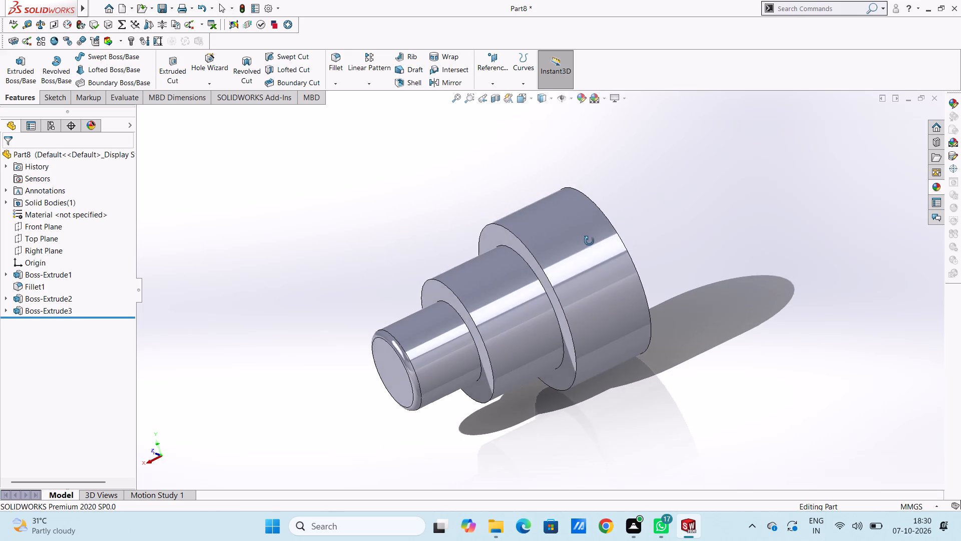
middle_click_drag(589, 241, 600, 212)
scroll(569, 254, "down", 5)
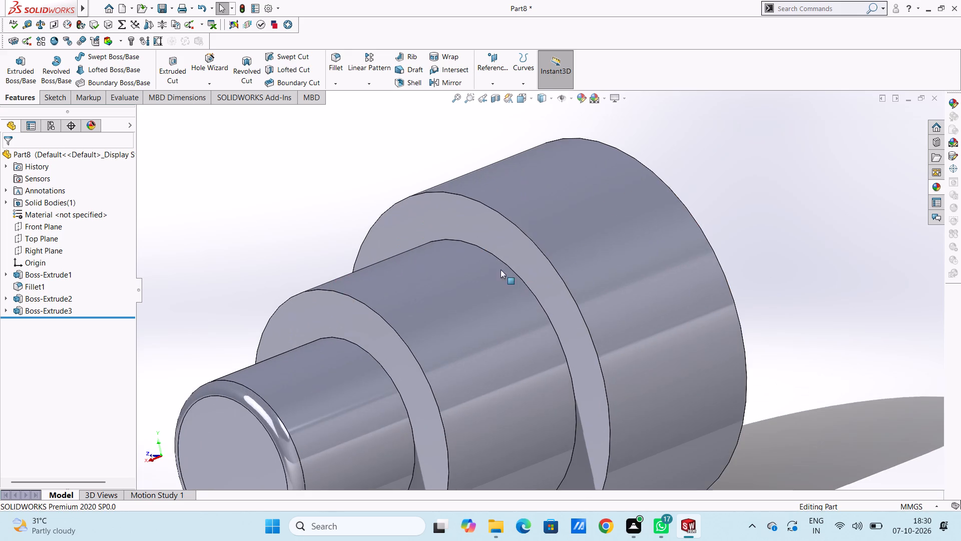
scroll(501, 255, "down", 5)
scroll(452, 252, "down", 4)
scroll(410, 209, "down", 6)
scroll(427, 263, "down", 2)
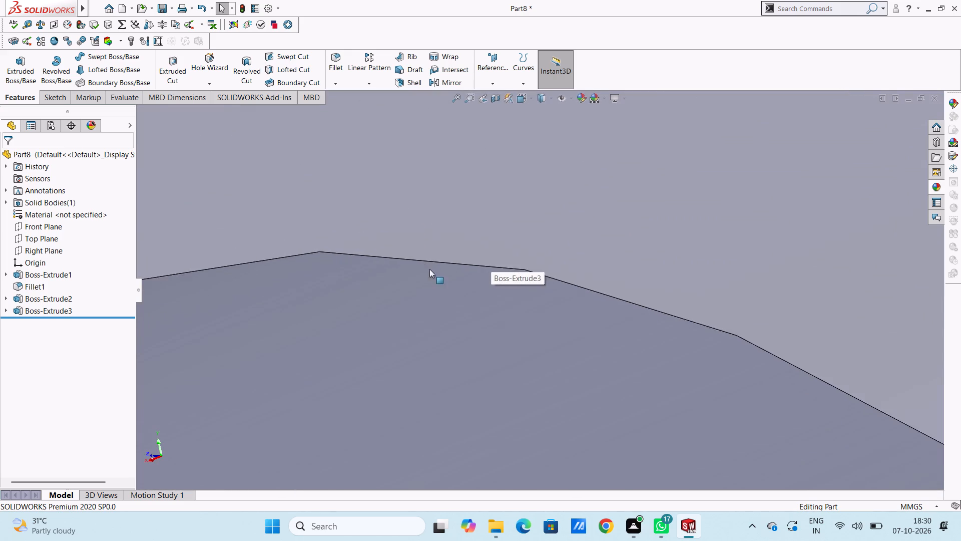
scroll(429, 269, "down", 6)
scroll(448, 278, "up", 16)
scroll(448, 278, "up", 9)
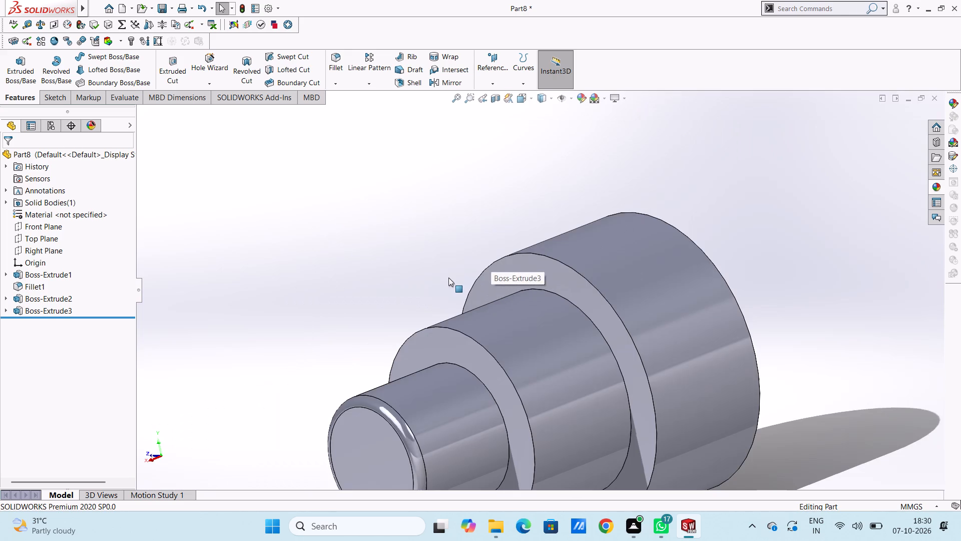
scroll(448, 278, "up", 4)
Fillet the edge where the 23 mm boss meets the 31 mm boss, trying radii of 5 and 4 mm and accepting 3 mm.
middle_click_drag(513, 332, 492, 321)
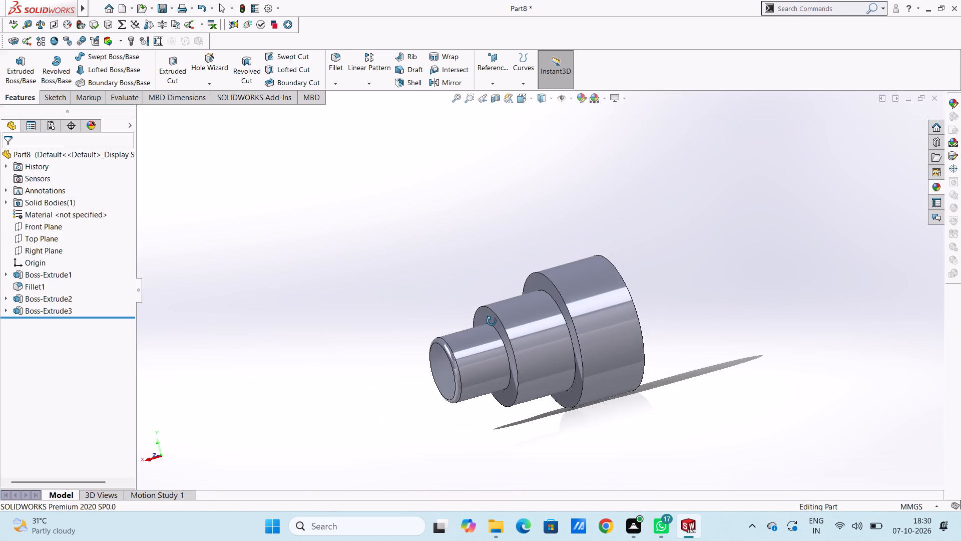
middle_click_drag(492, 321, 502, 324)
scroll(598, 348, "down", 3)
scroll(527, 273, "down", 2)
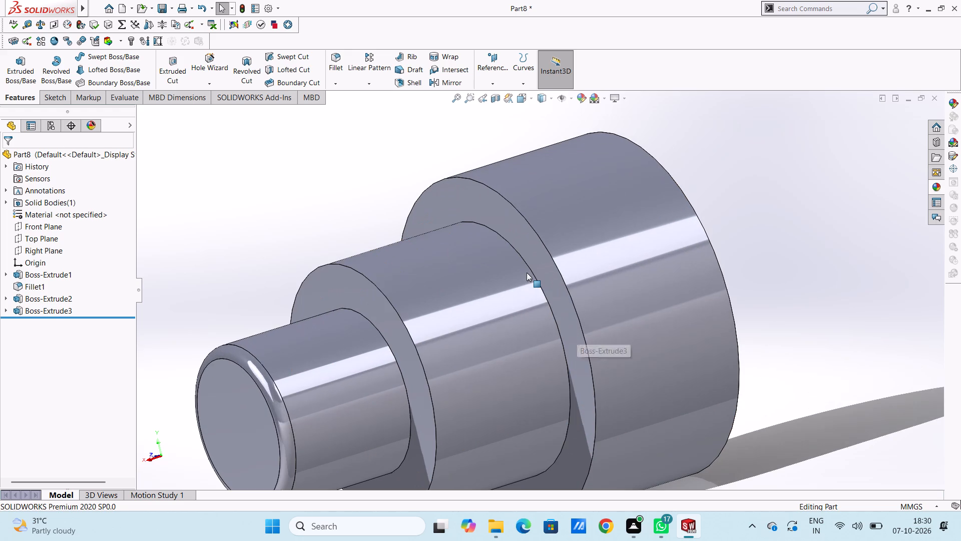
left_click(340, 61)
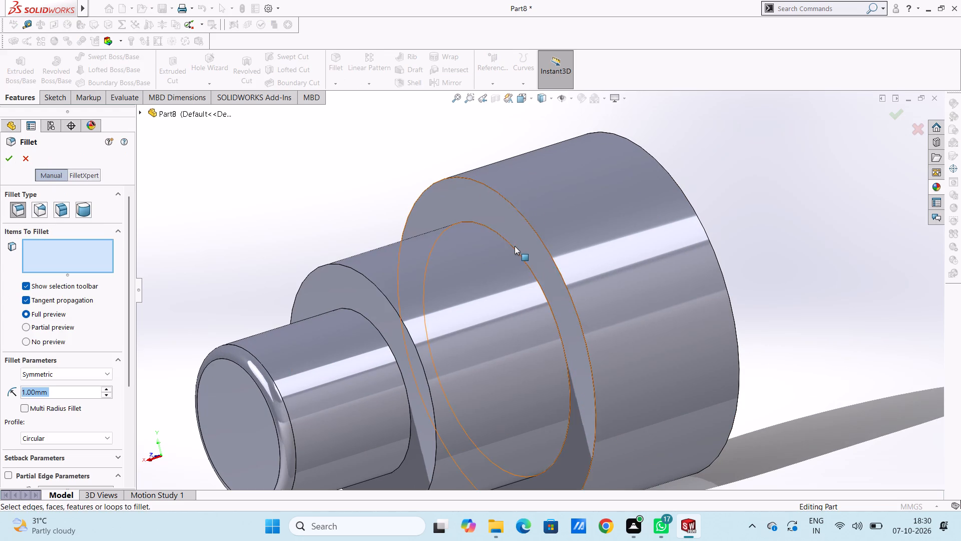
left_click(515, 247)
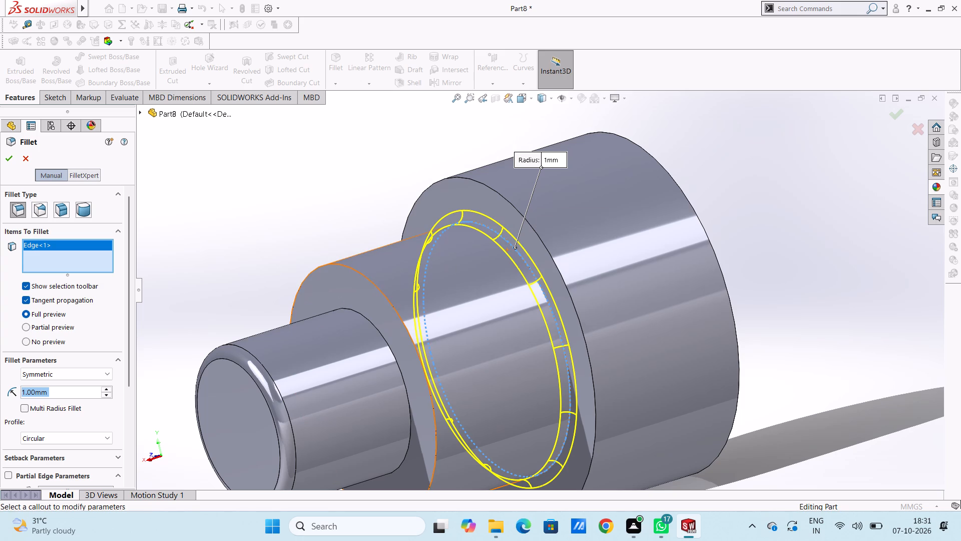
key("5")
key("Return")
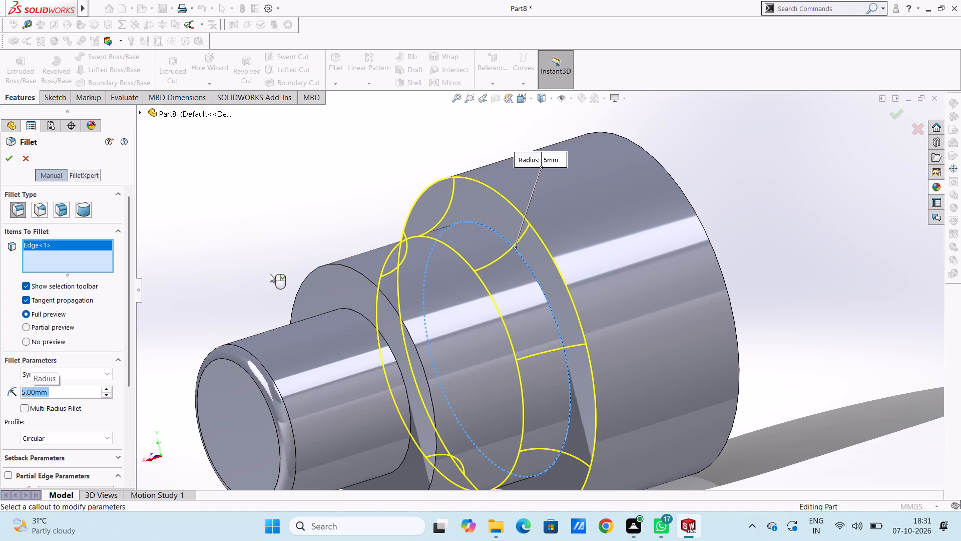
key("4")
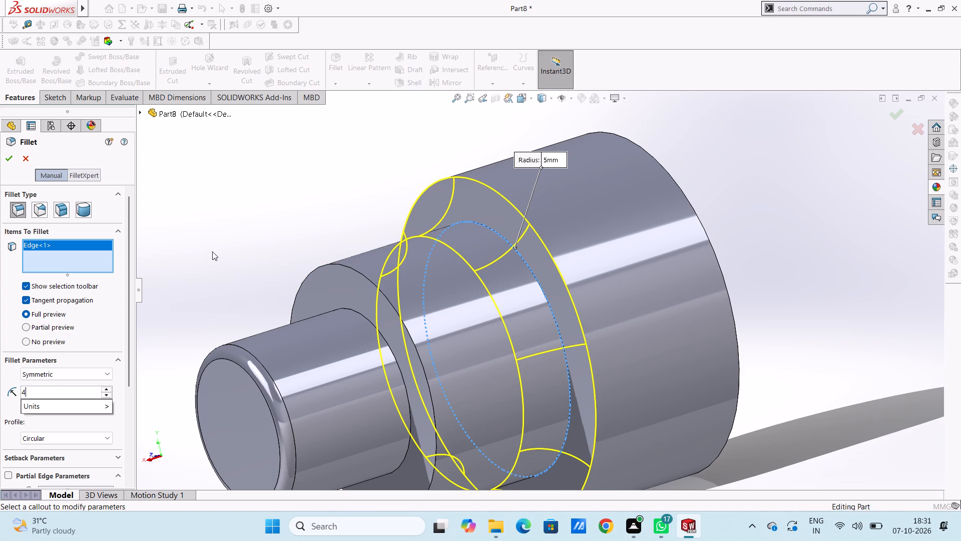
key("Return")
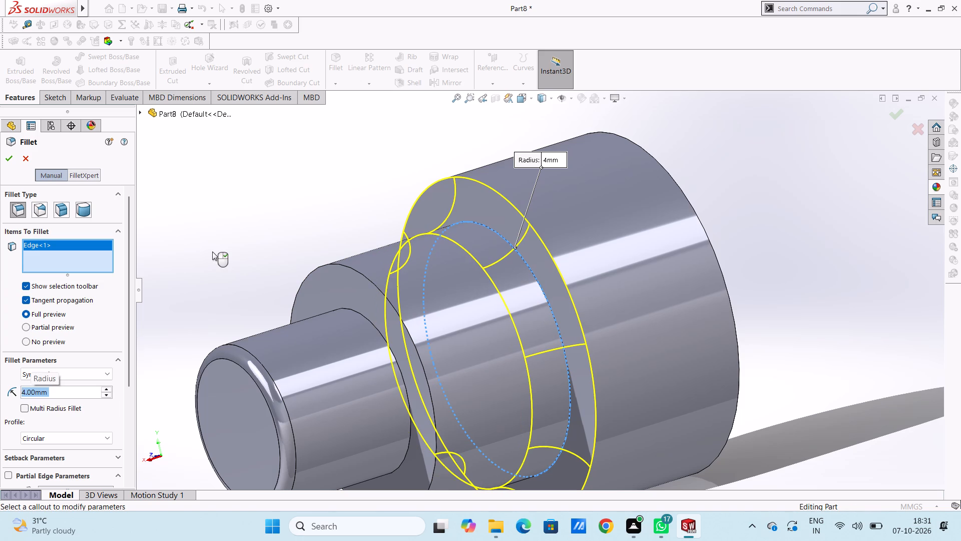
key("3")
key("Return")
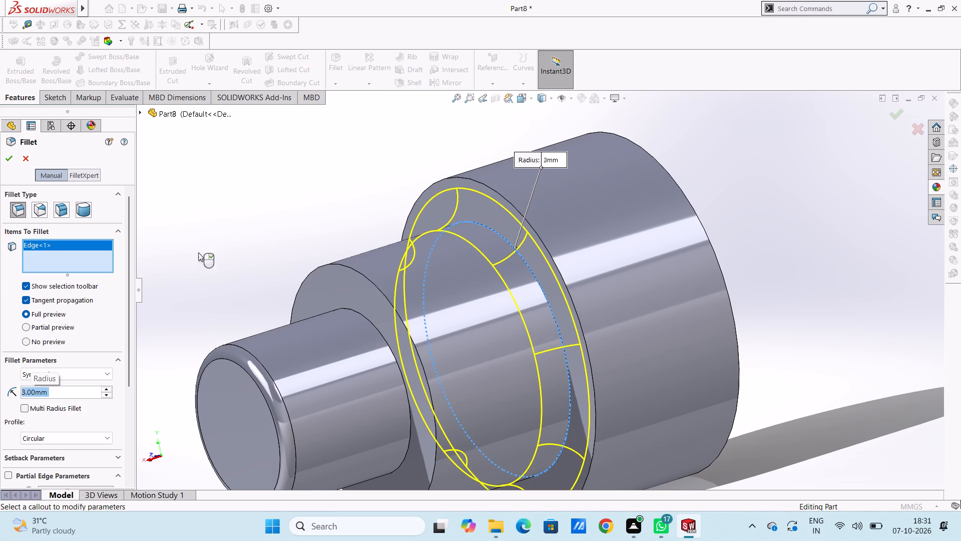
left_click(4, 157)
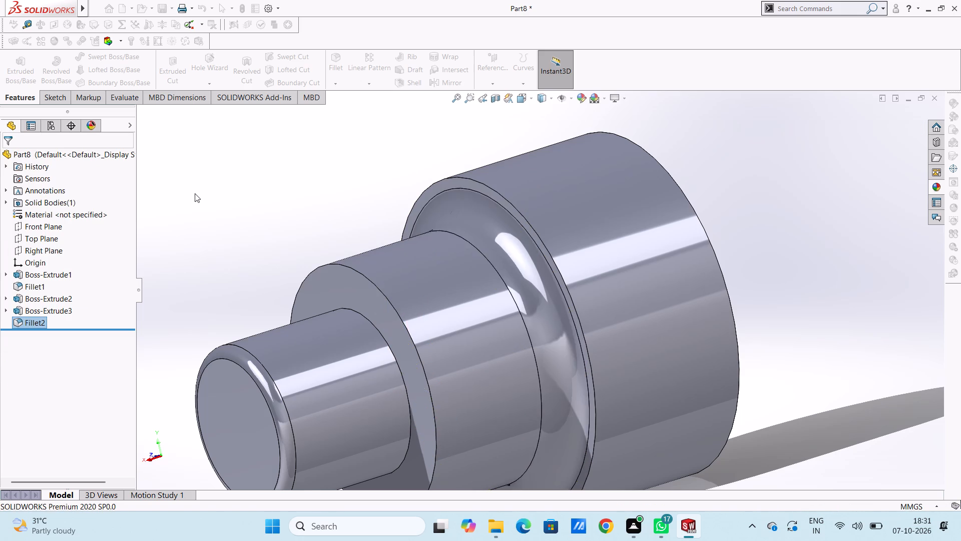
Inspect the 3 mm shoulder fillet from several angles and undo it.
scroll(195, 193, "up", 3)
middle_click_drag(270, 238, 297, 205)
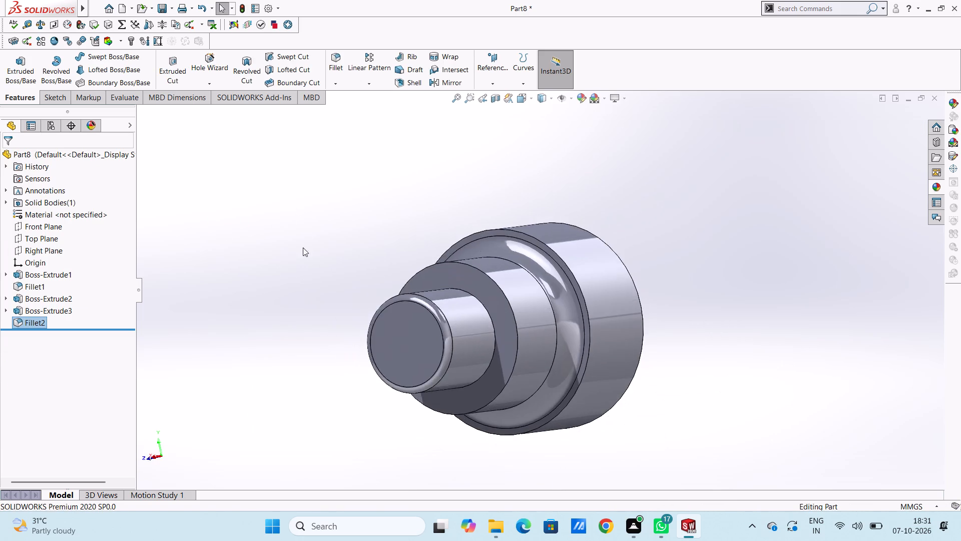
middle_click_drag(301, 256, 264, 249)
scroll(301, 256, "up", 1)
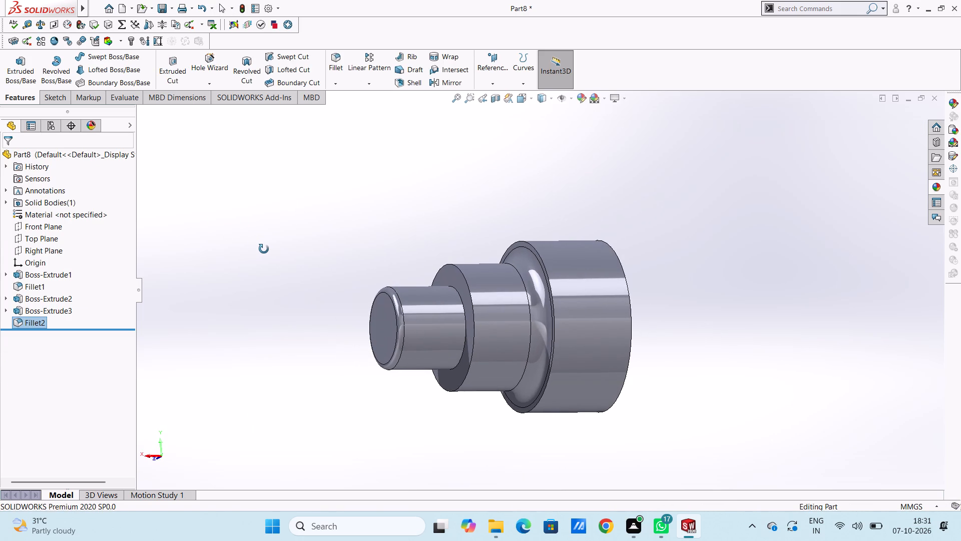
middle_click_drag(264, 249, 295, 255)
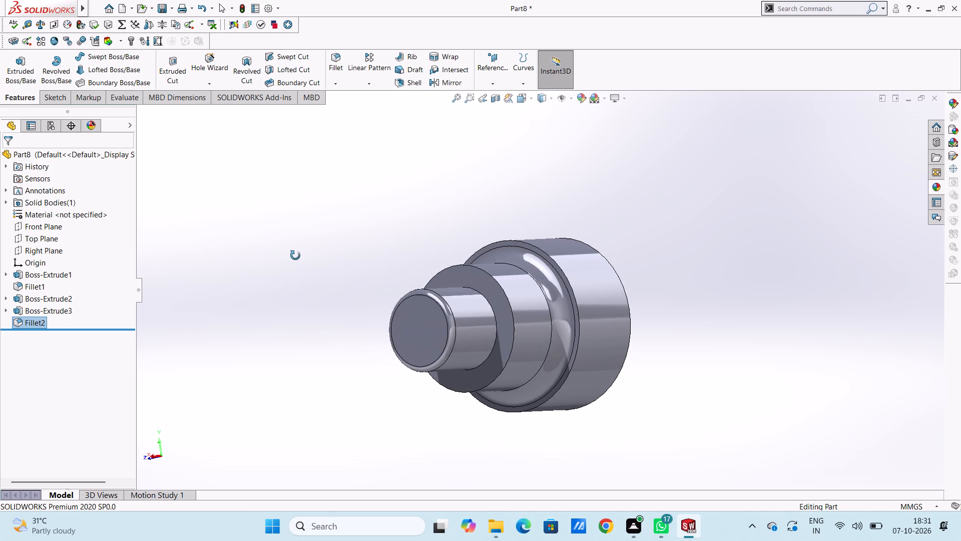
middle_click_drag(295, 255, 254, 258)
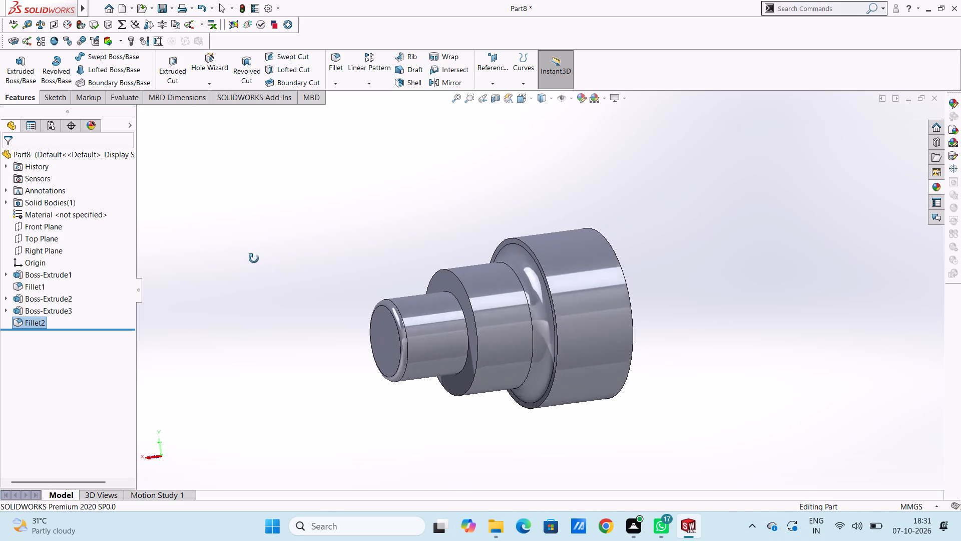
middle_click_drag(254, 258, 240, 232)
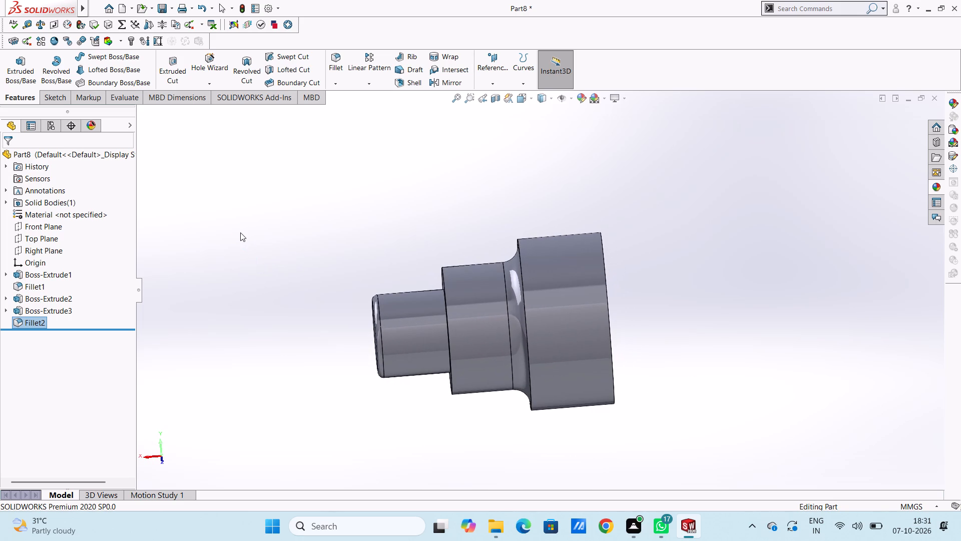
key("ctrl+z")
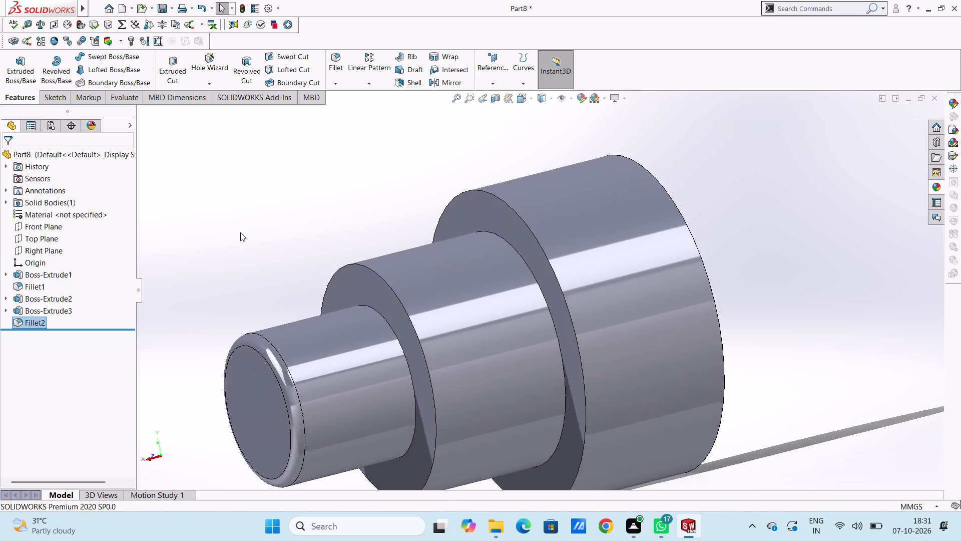
Fillet the edge where the 23 mm boss meets the 31 mm boss with a symmetric 5 mm radius.
left_click(339, 65)
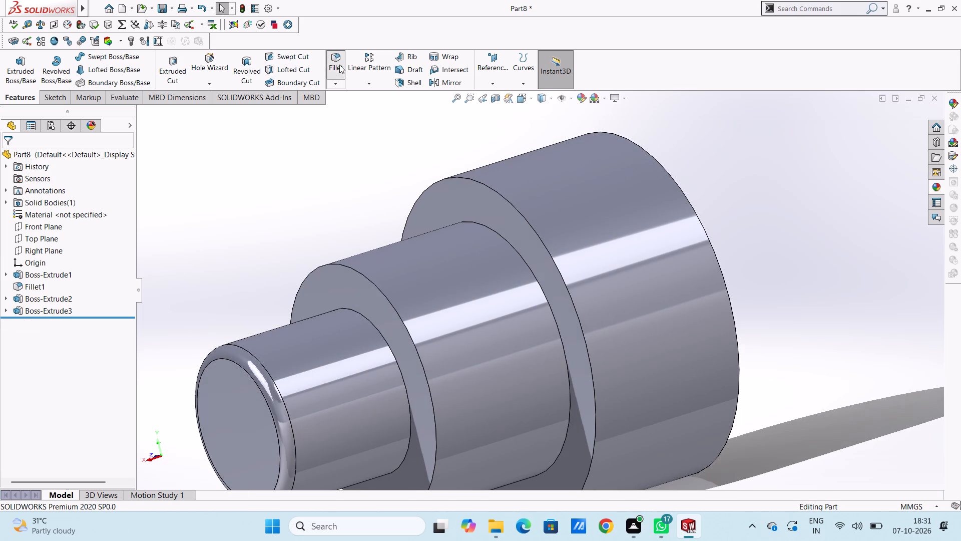
left_click(510, 245)
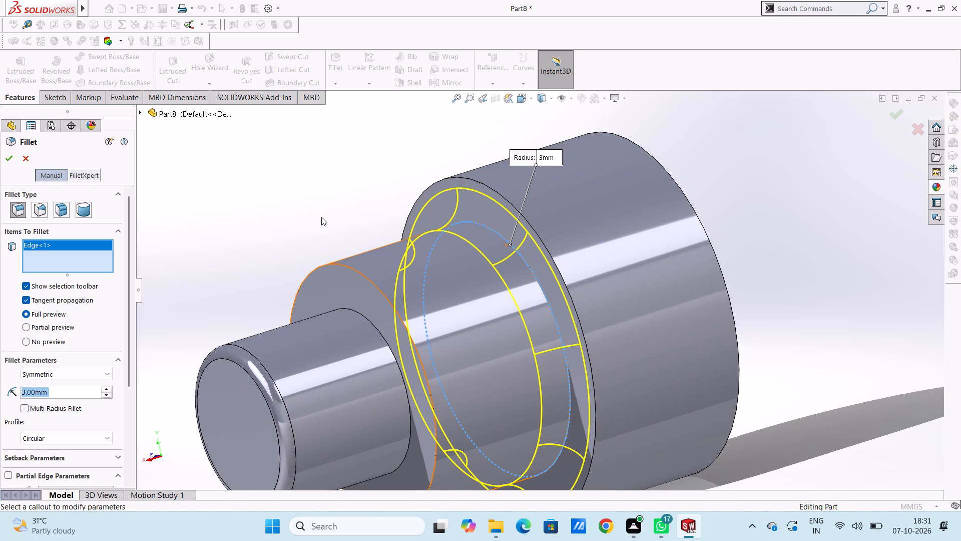
key("5")
key("Return")
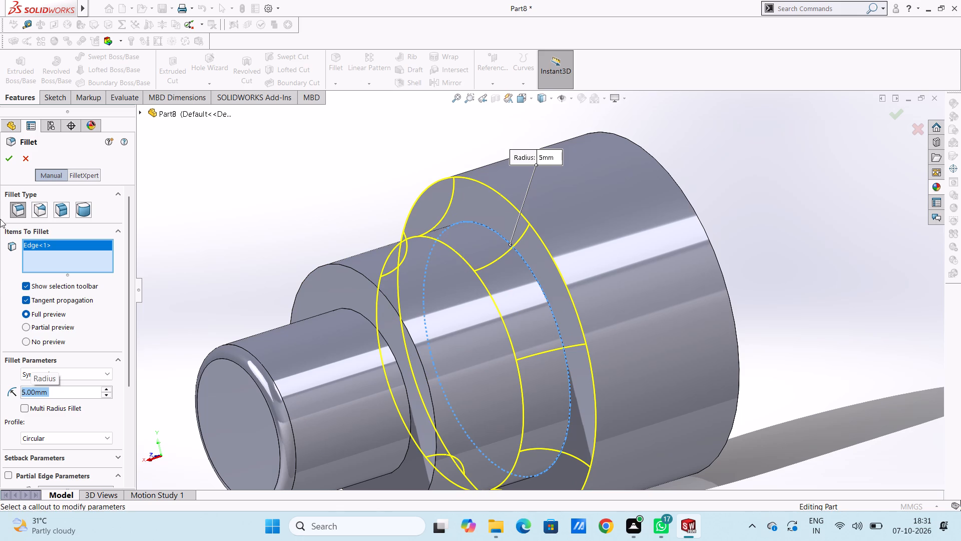
left_click(9, 161)
left_click(272, 226)
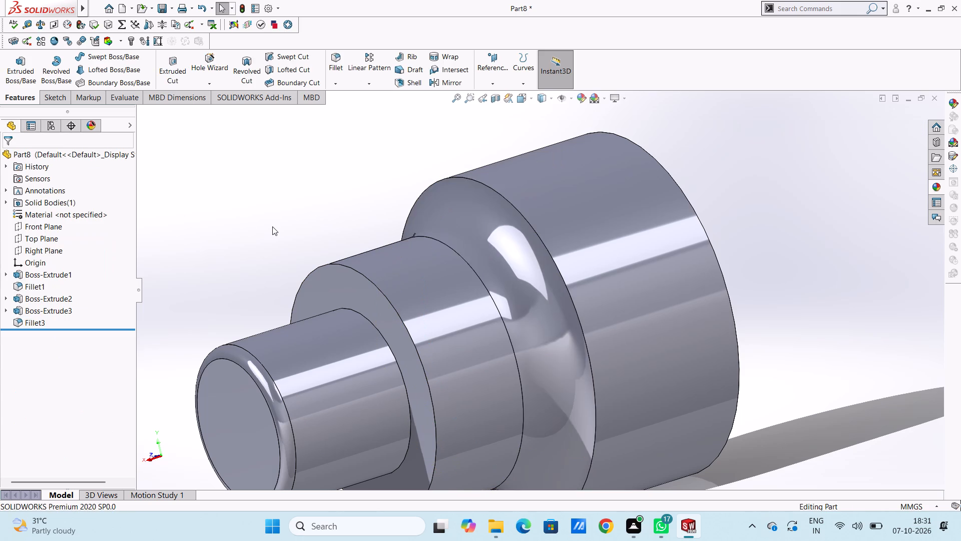
Section the part with a planar section view on the Front Plane at 0 mm offset.
scroll(272, 226, "up", 4)
middle_click_drag(287, 279, 277, 256)
scroll(287, 278, "up", 1)
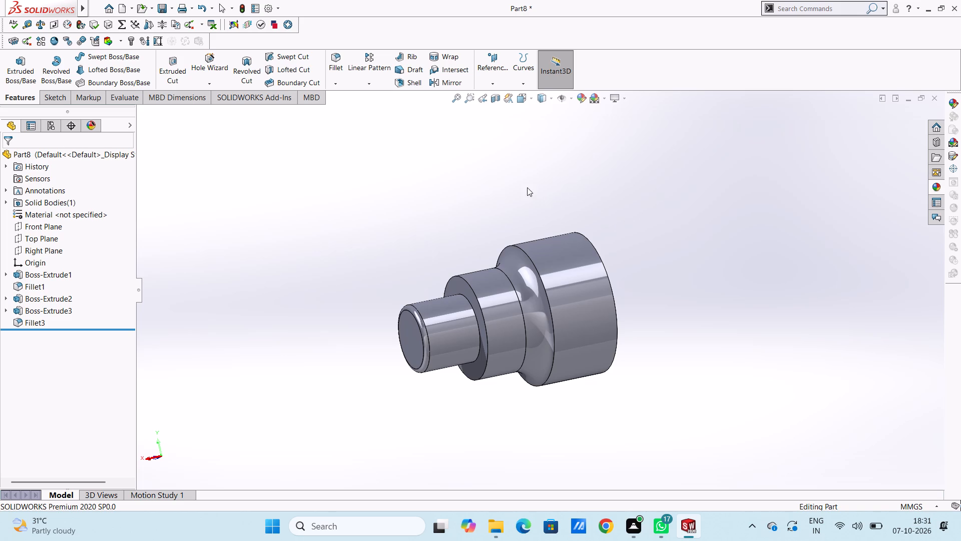
left_click(494, 99)
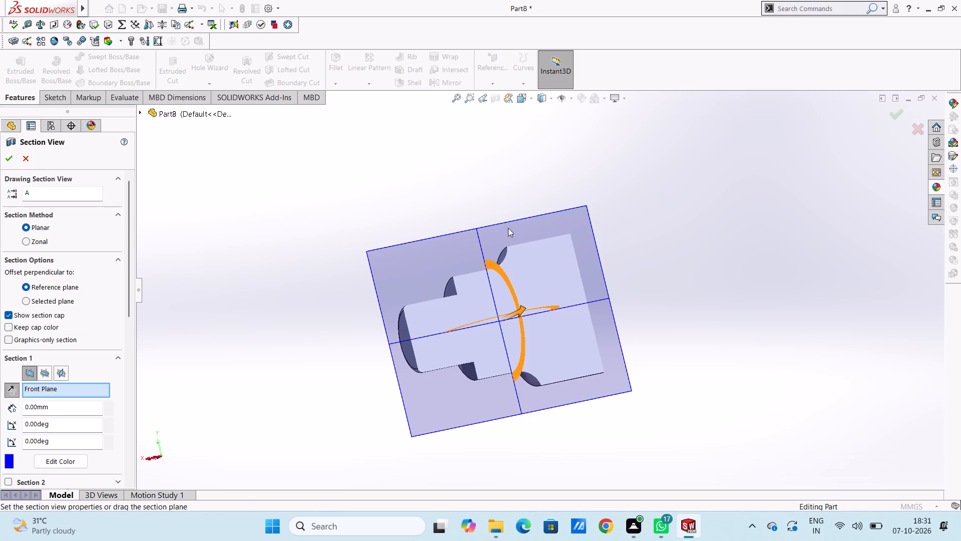
middle_click_drag(677, 221, 667, 231)
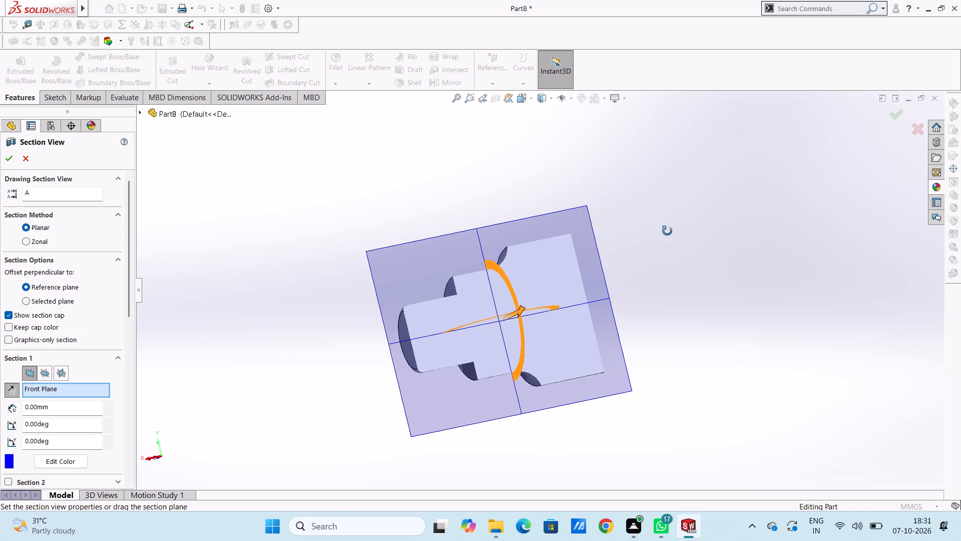
middle_click_drag(667, 231, 664, 259)
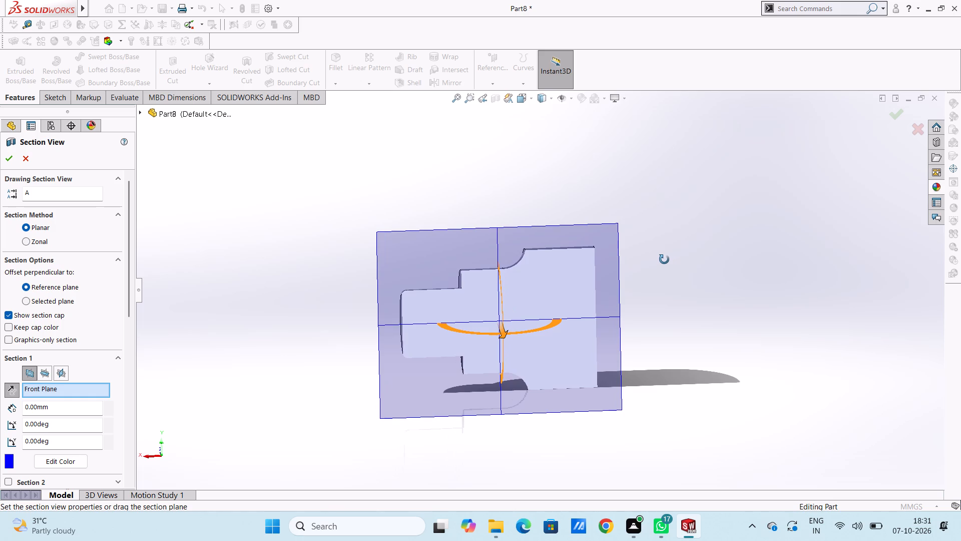
middle_click_drag(664, 259, 659, 258)
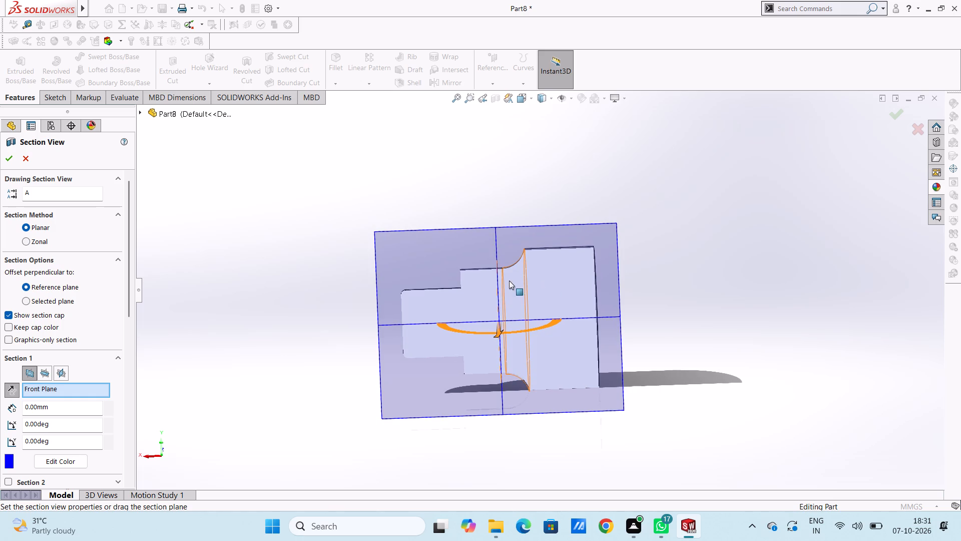
left_click(8, 156)
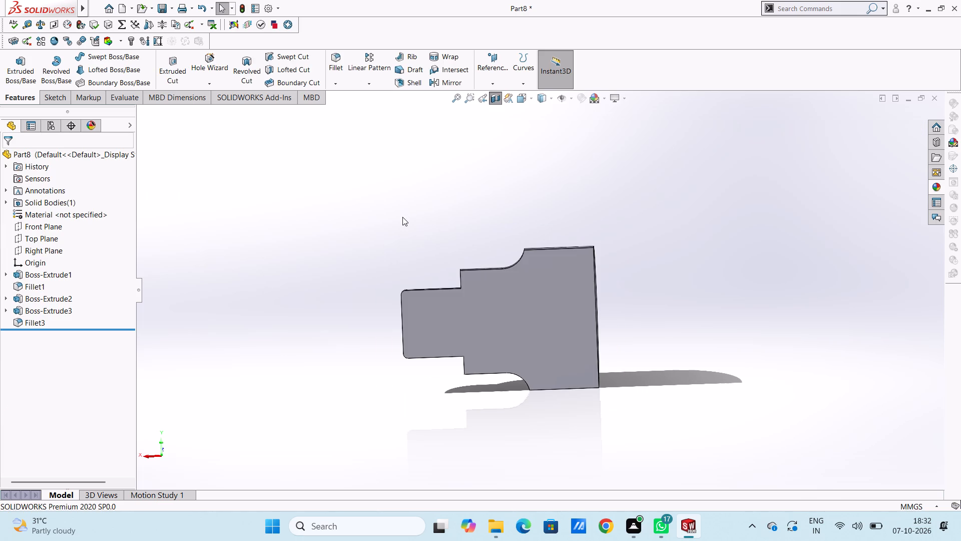
Examine the sectioned stepped profile and the 5 mm fillet between the two larger bosses from several angles.
middle_click_drag(408, 220, 410, 240)
scroll(432, 220, "down", 1)
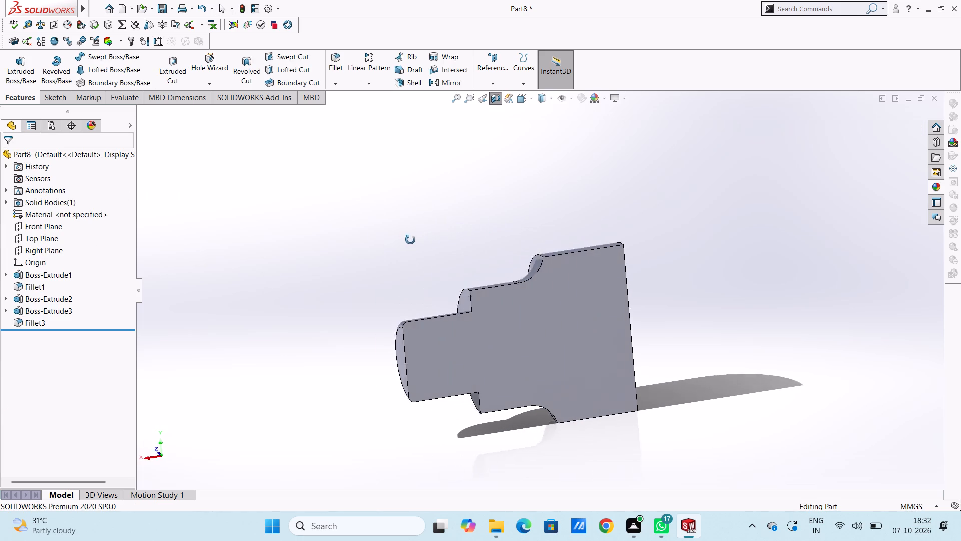
middle_click_drag(410, 240, 409, 240)
middle_click_drag(508, 252, 498, 247)
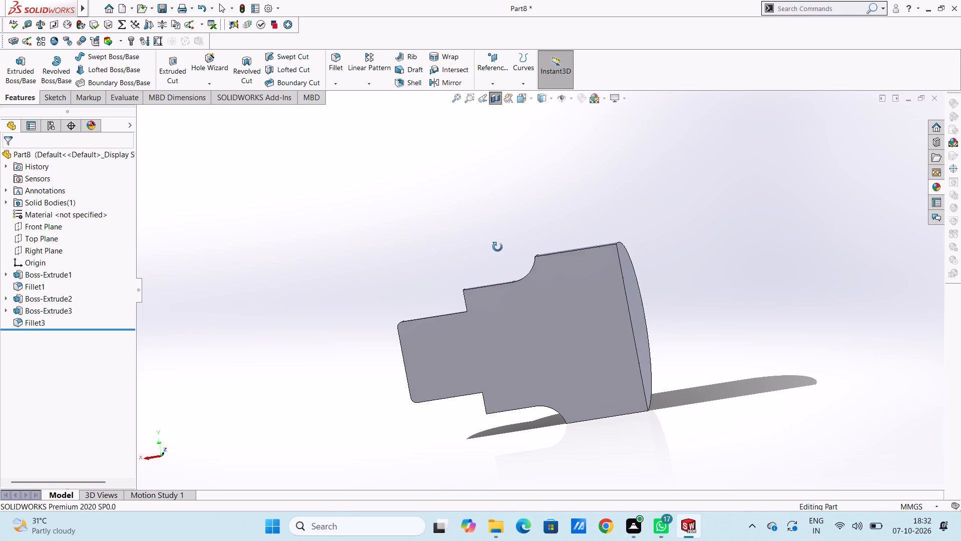
middle_click_drag(498, 247, 496, 247)
middle_click_drag(519, 234, 639, 249)
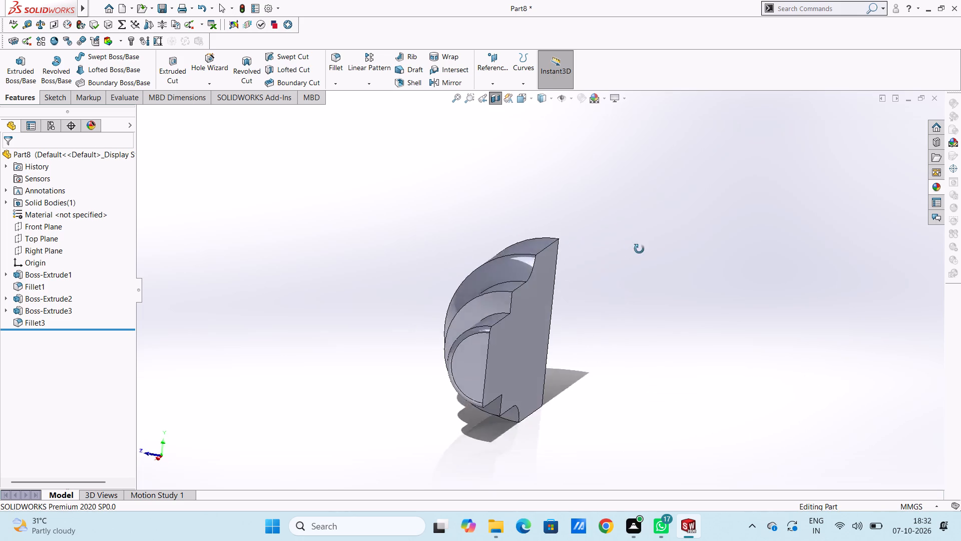
middle_click_drag(639, 249, 537, 229)
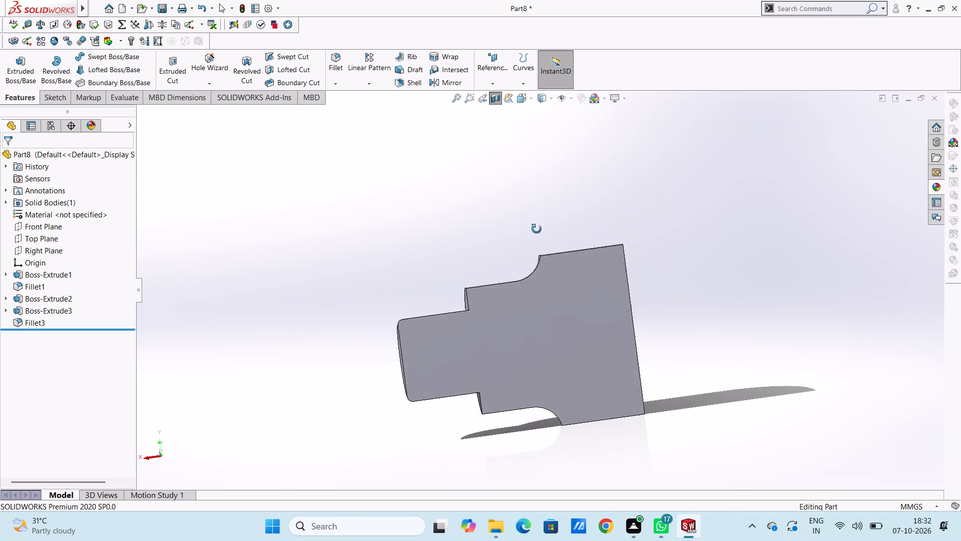
middle_click_drag(537, 229, 525, 209)
middle_click_drag(641, 310, 564, 323)
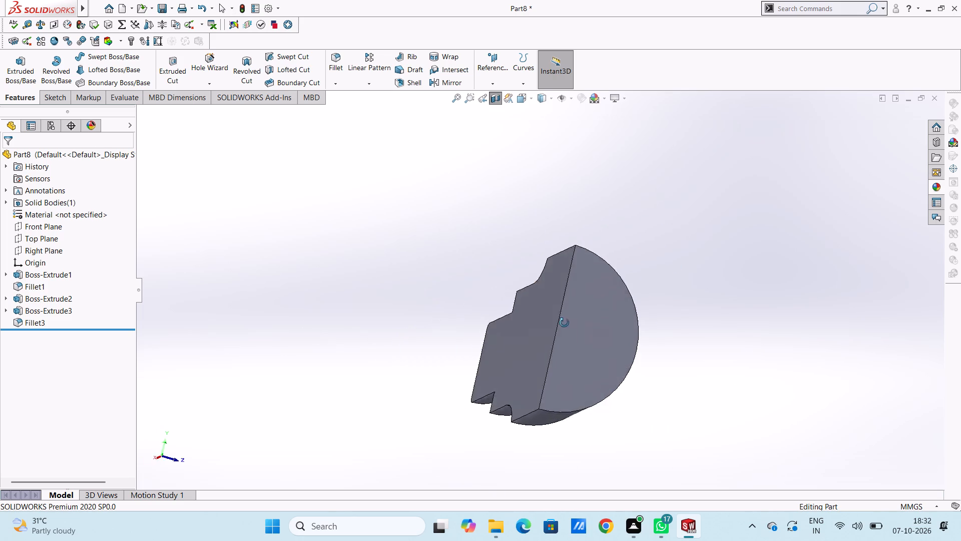
middle_click_drag(564, 323, 630, 385)
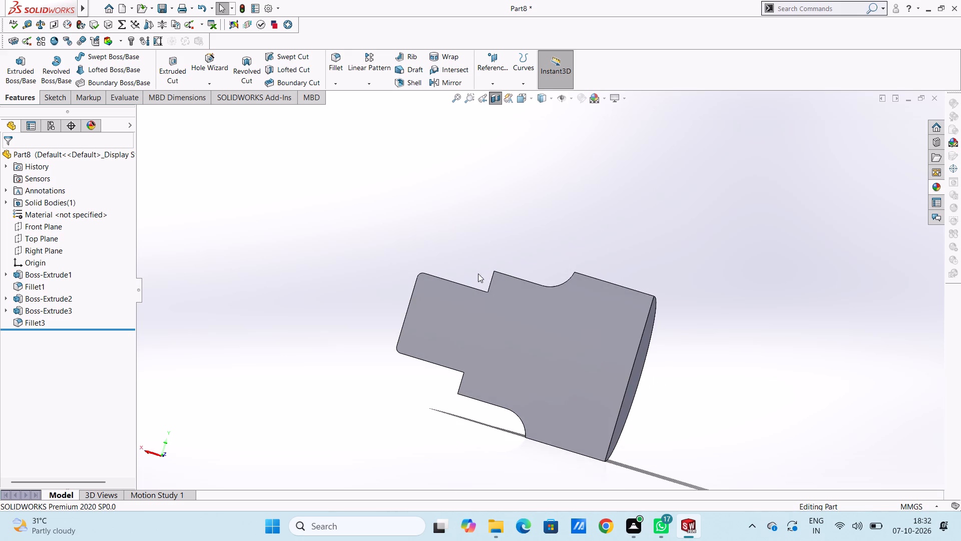
middle_click_drag(496, 280, 518, 348)
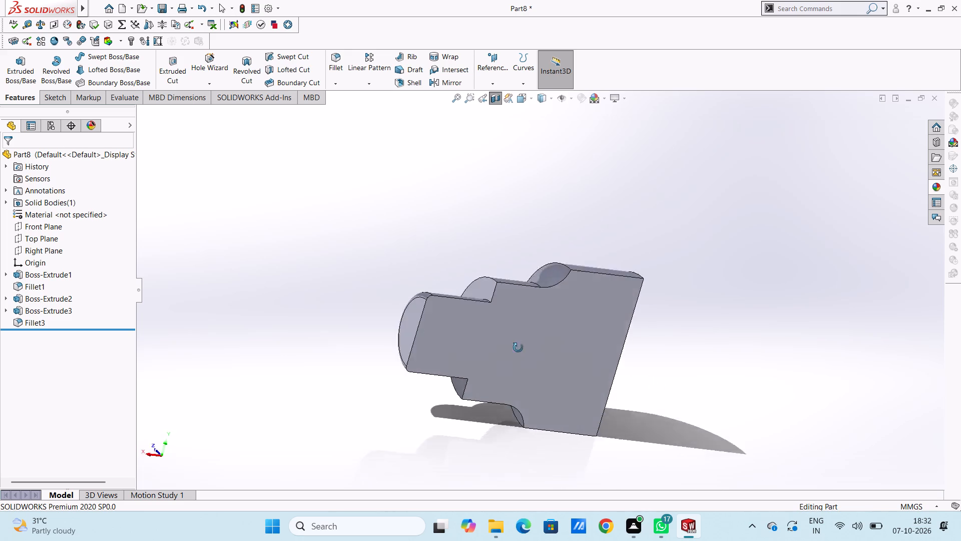
middle_click_drag(518, 348, 528, 308)
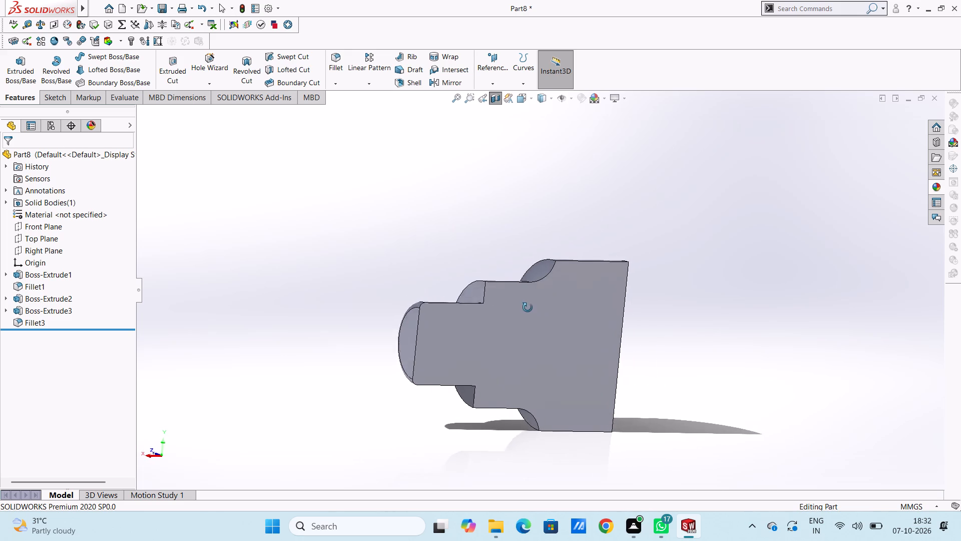
middle_click_drag(528, 308, 503, 311)
Turn off the section view to show the whole stepped part again.
left_click(495, 104)
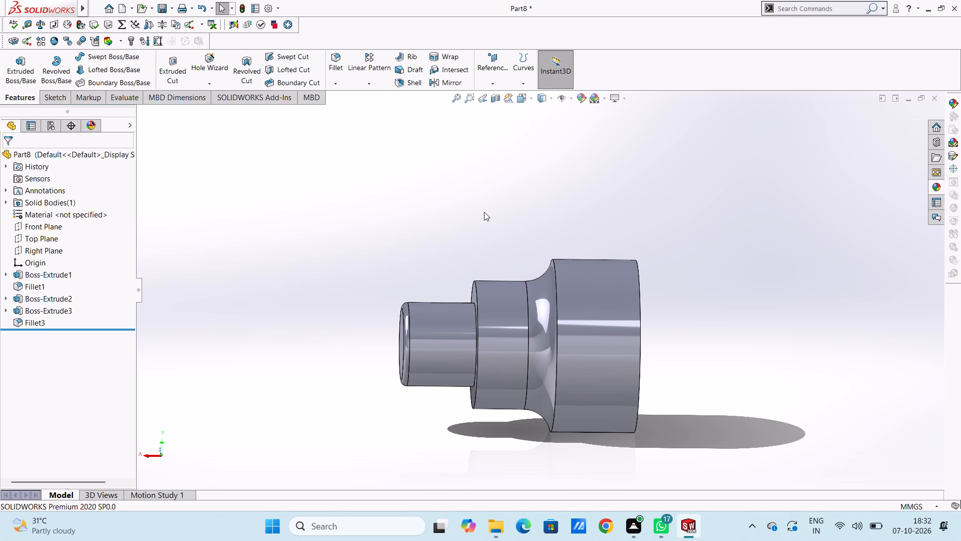
middle_click_drag(514, 213, 520, 215)
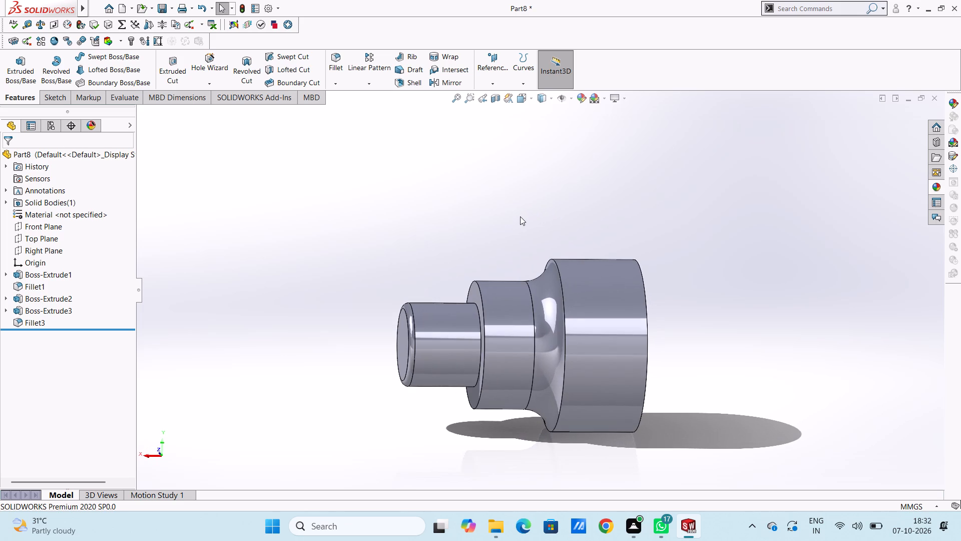
Open a new sketch on the flat end face of the 31 mm boss, viewed square-on.
middle_click_drag(575, 229, 565, 230)
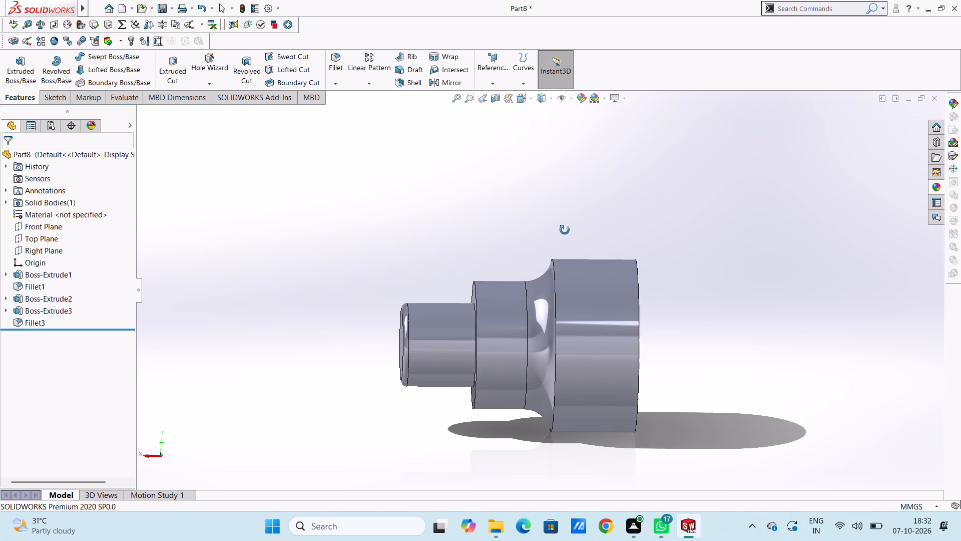
middle_click_drag(565, 230, 567, 231)
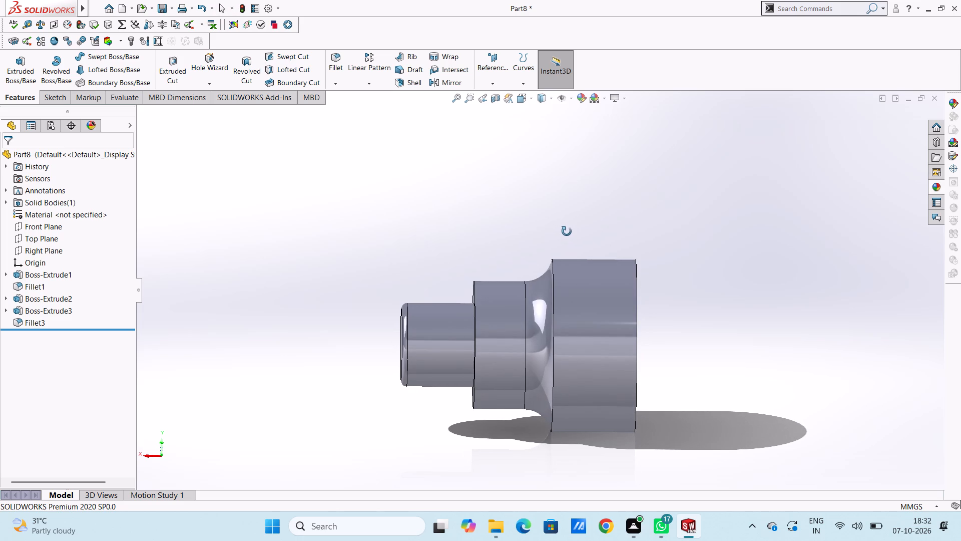
middle_click_drag(567, 231, 567, 231)
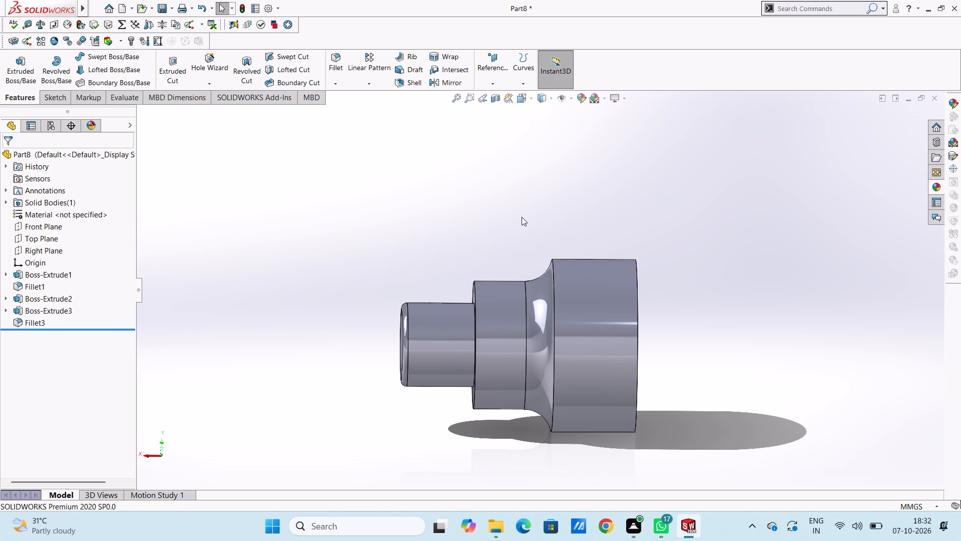
middle_click_drag(525, 218, 438, 231)
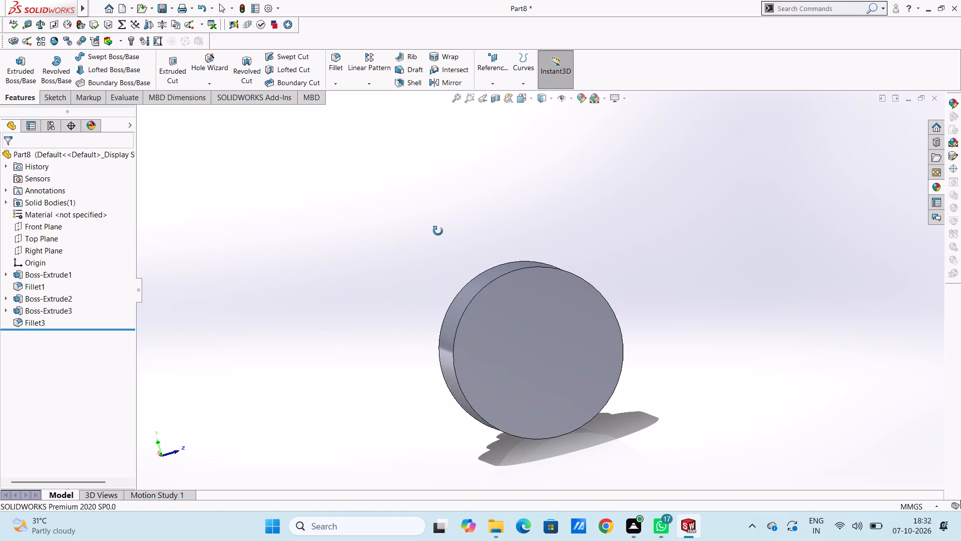
middle_click_drag(438, 231, 448, 240)
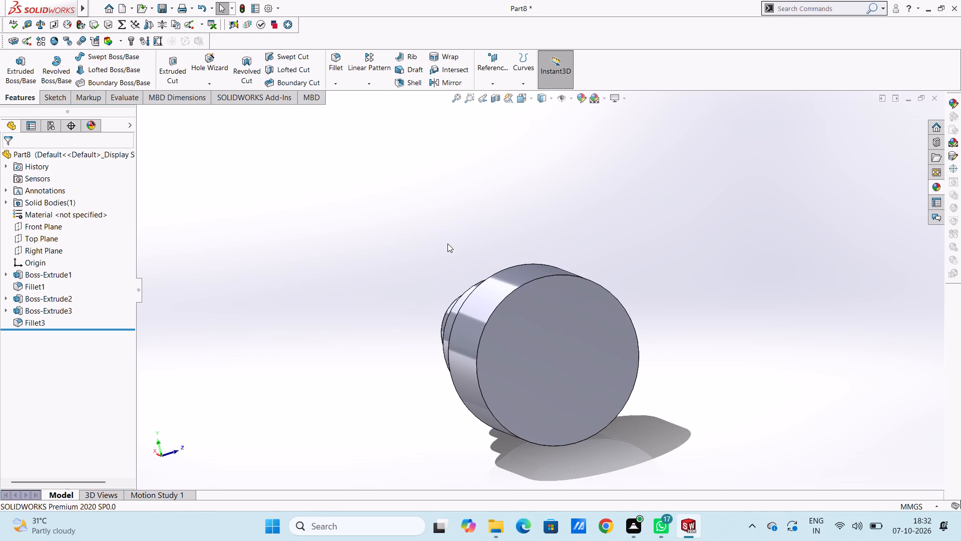
key("ctrl+2")
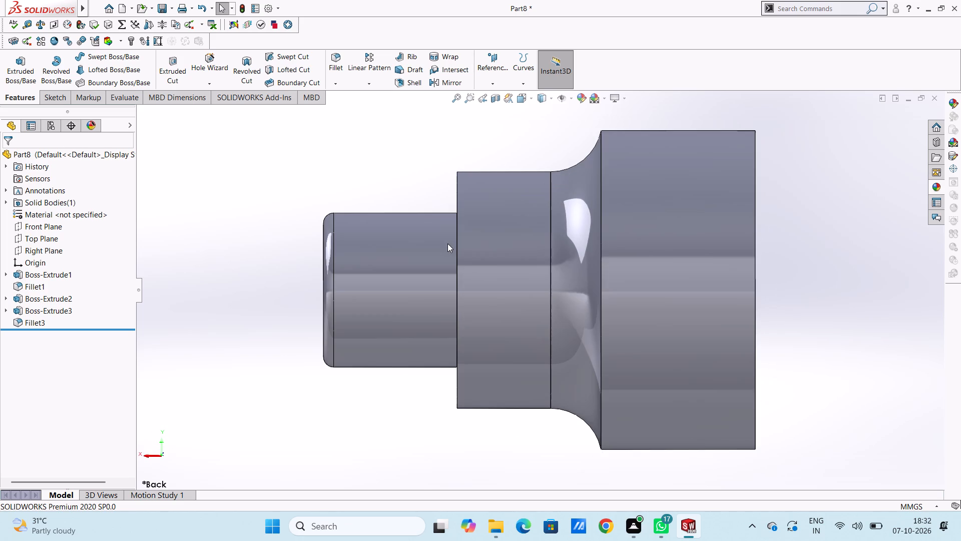
key("ctrl+3")
scroll(447, 243, "up", 2)
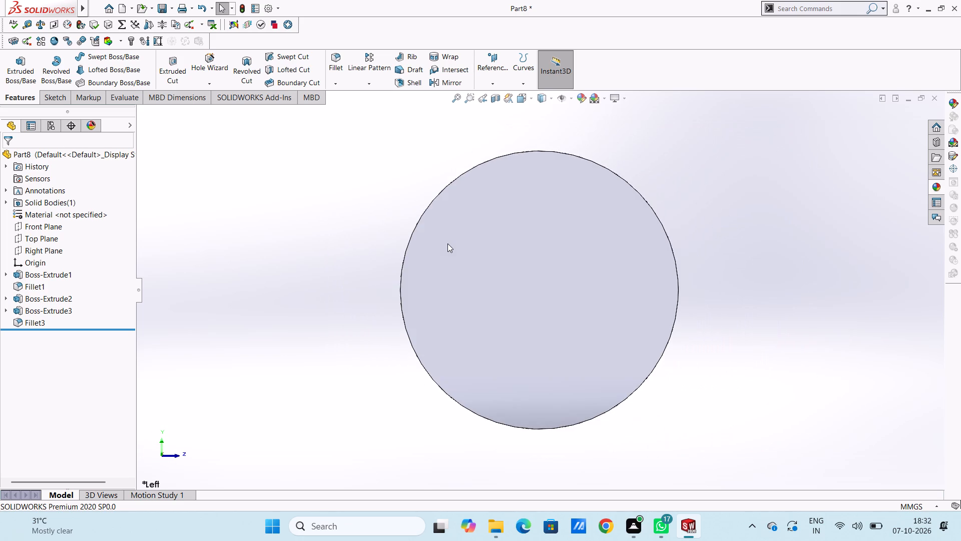
left_click(549, 257)
left_click(592, 233)
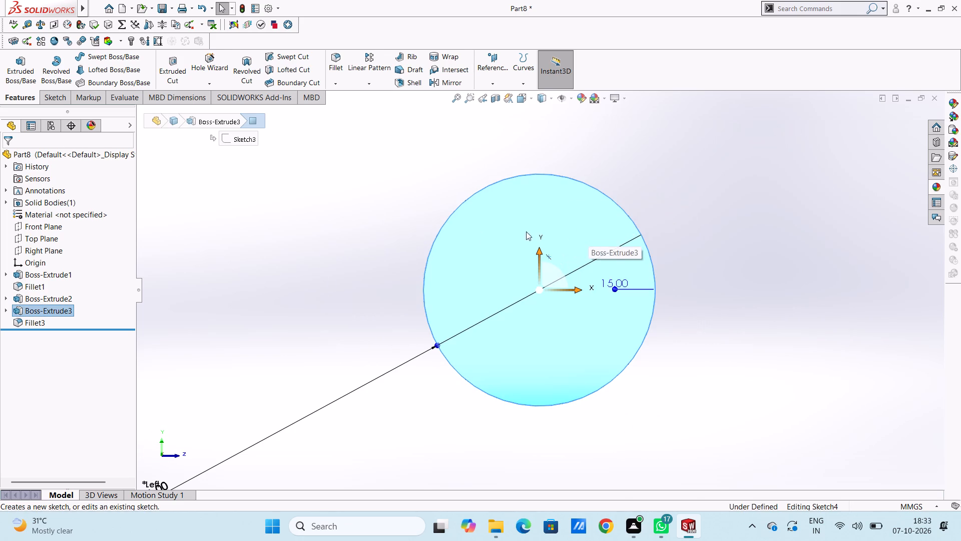
left_click(370, 223)
scroll(655, 161, "up", 3)
scroll(597, 244, "down", 1)
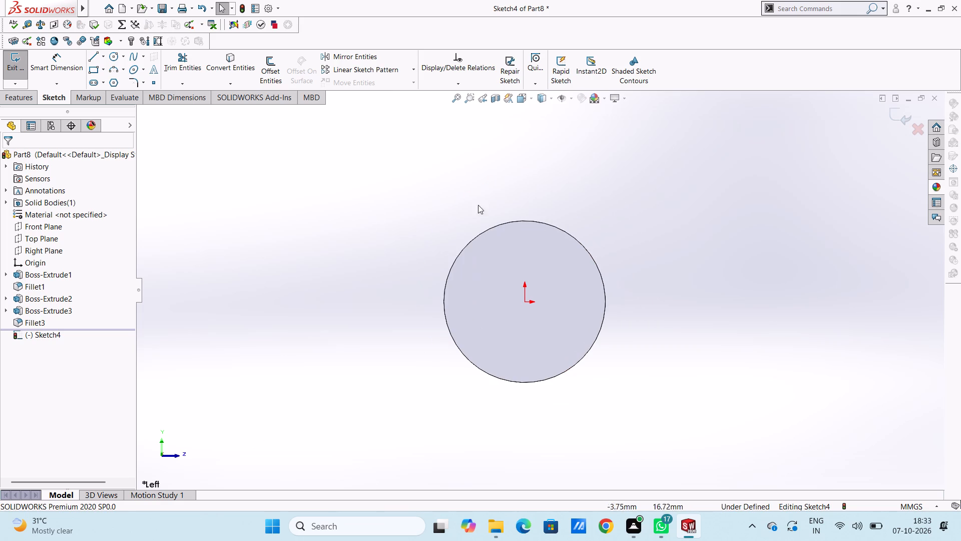
Sketch three concentric circles centred on the origin: one matching the boss edge at 15.5 mm radius, others about 18.2 and 22.3 mm radius.
left_click(112, 59)
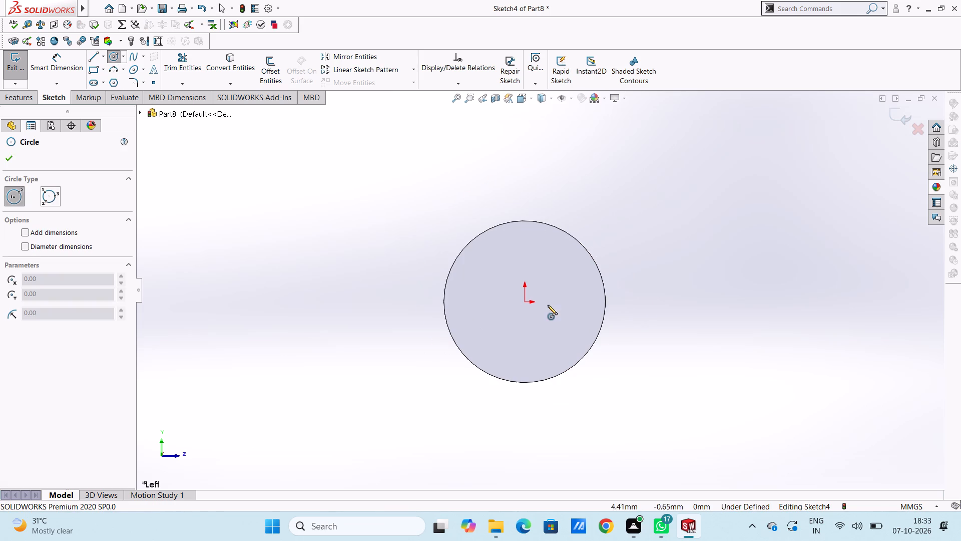
left_click(526, 301)
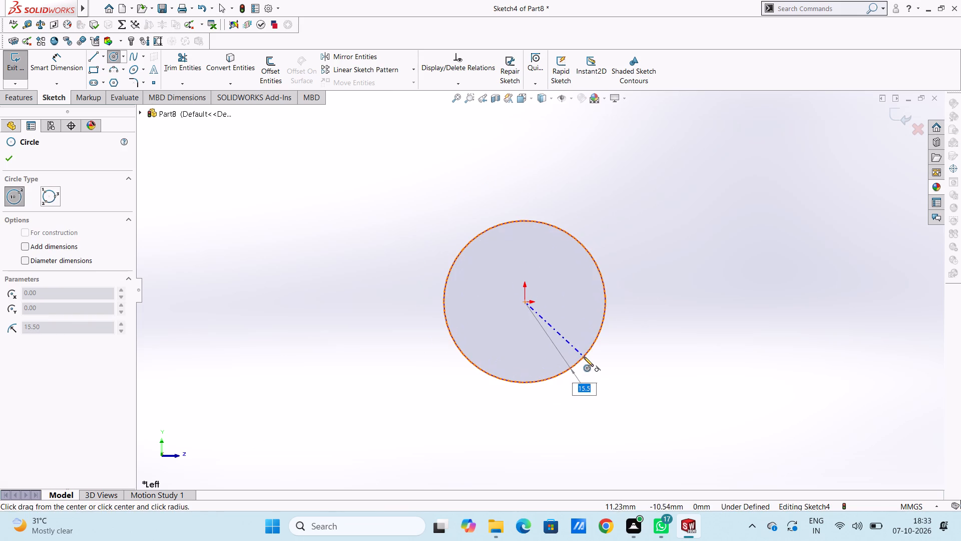
left_click(585, 358)
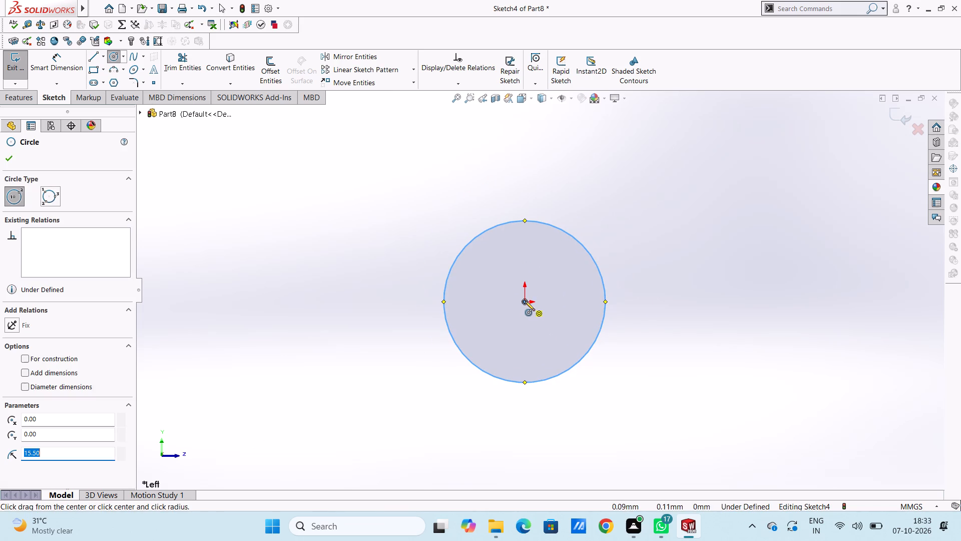
left_click(525, 301)
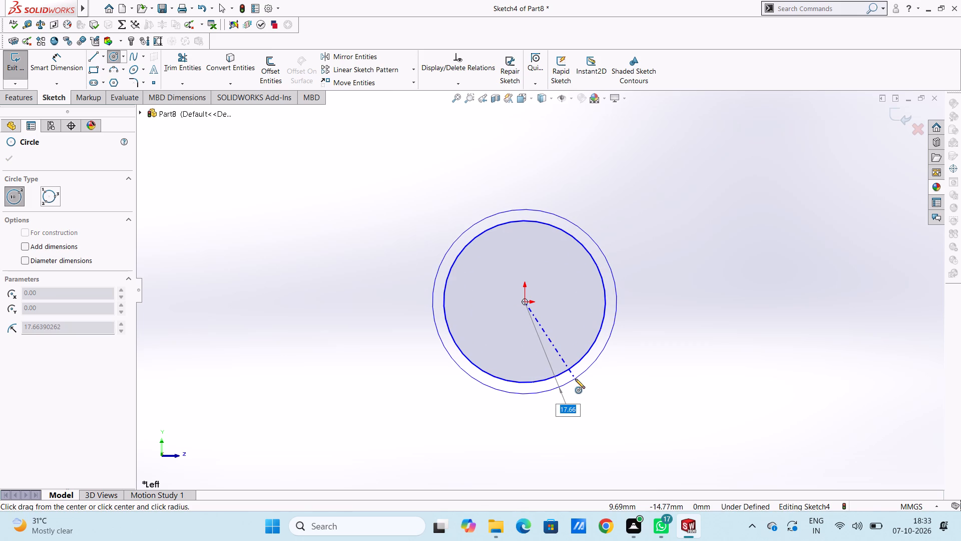
left_click(572, 384)
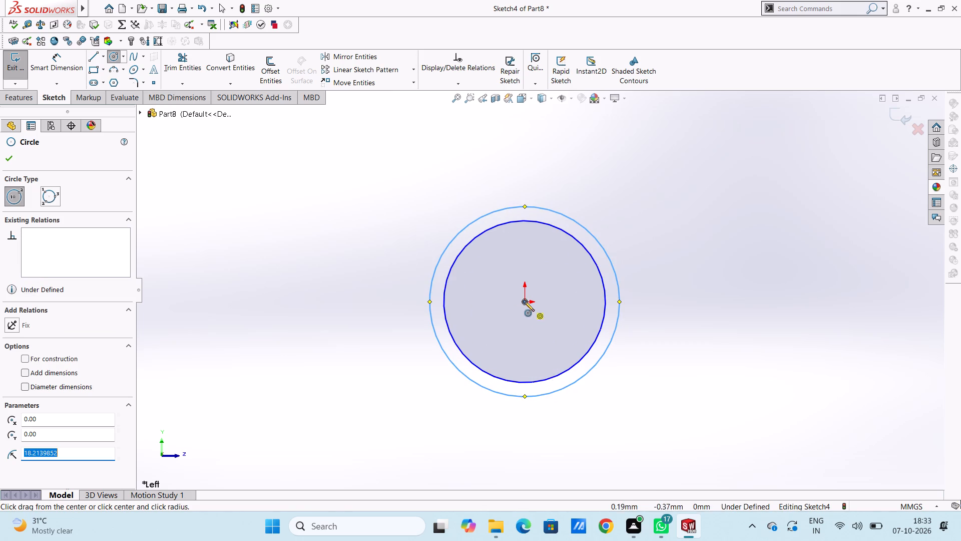
left_click(525, 301)
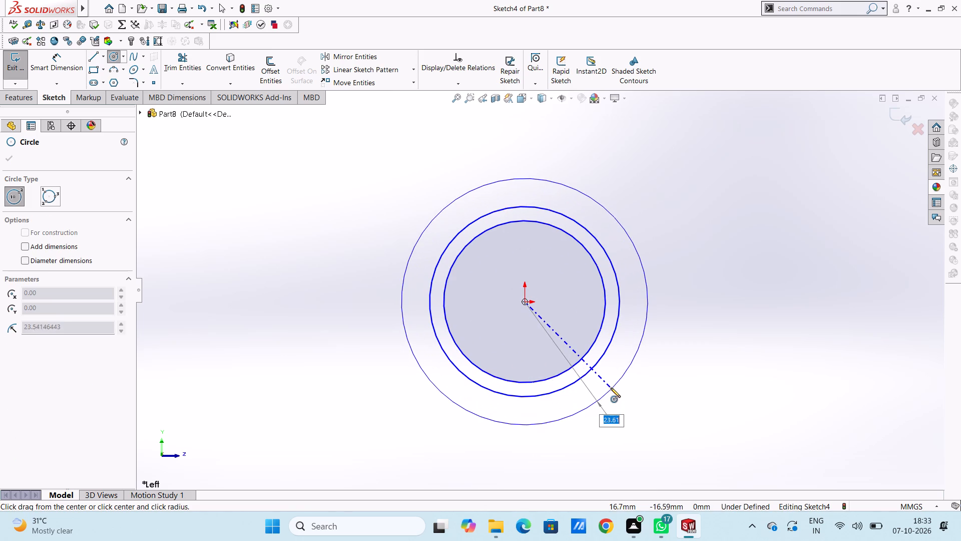
left_click(607, 384)
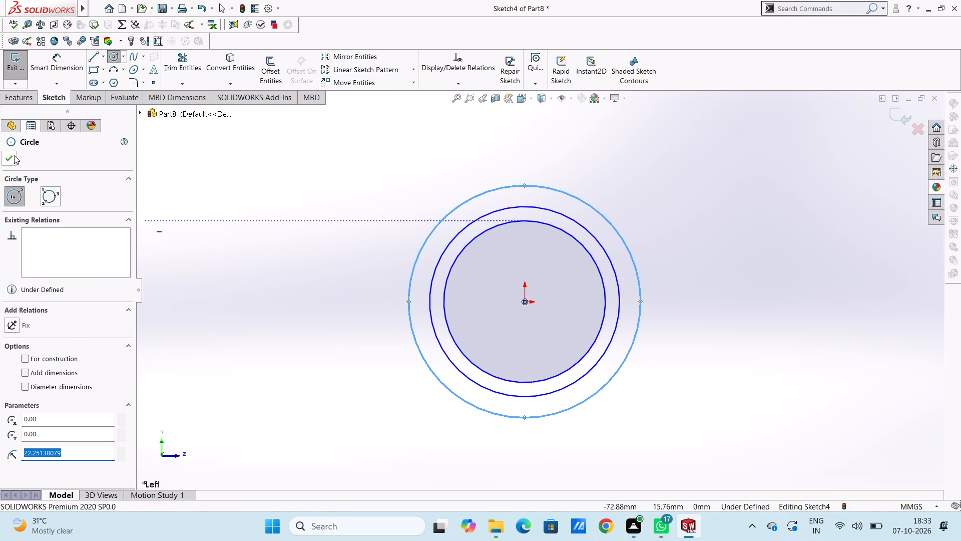
left_click(14, 155)
Dimension the innermost circle's diameter as 31 mm.
left_click(65, 69)
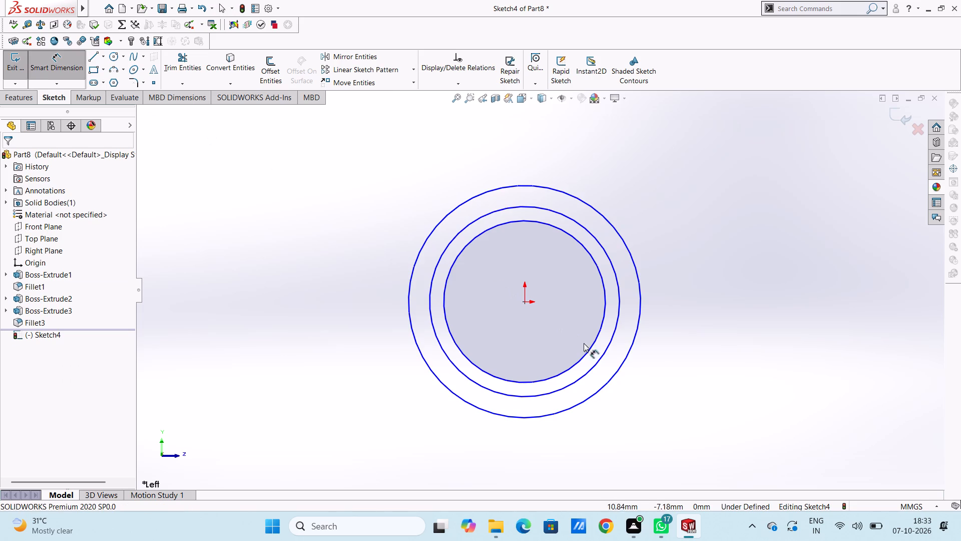
left_click(590, 353)
left_click(748, 439)
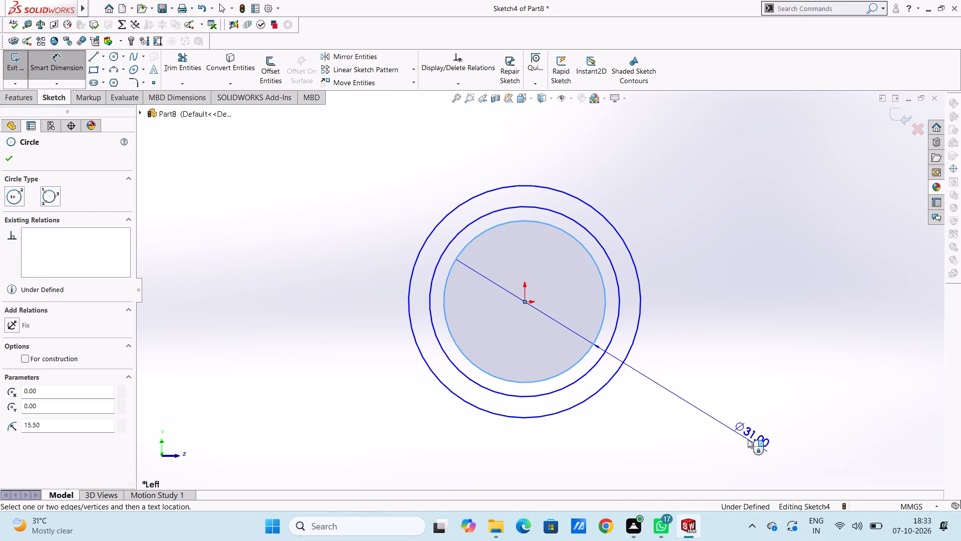
left_click(704, 425)
left_click(696, 343)
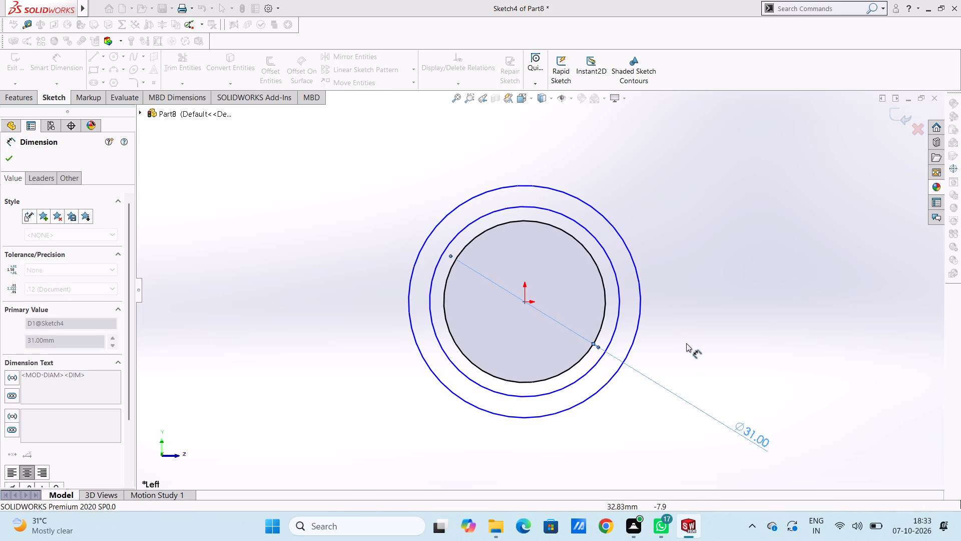
Dimension the outermost circle's diameter and set it to 40 mm.
left_click(633, 349)
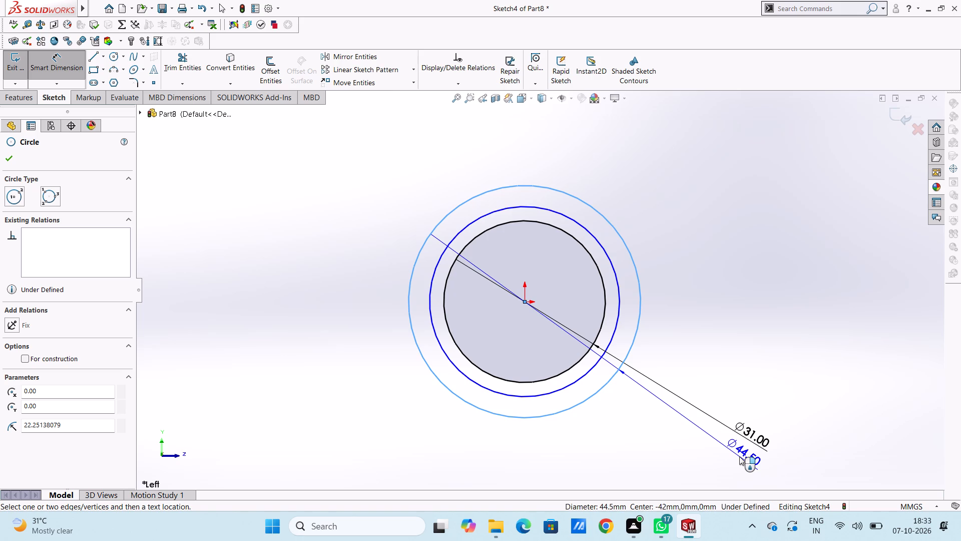
left_click(734, 455)
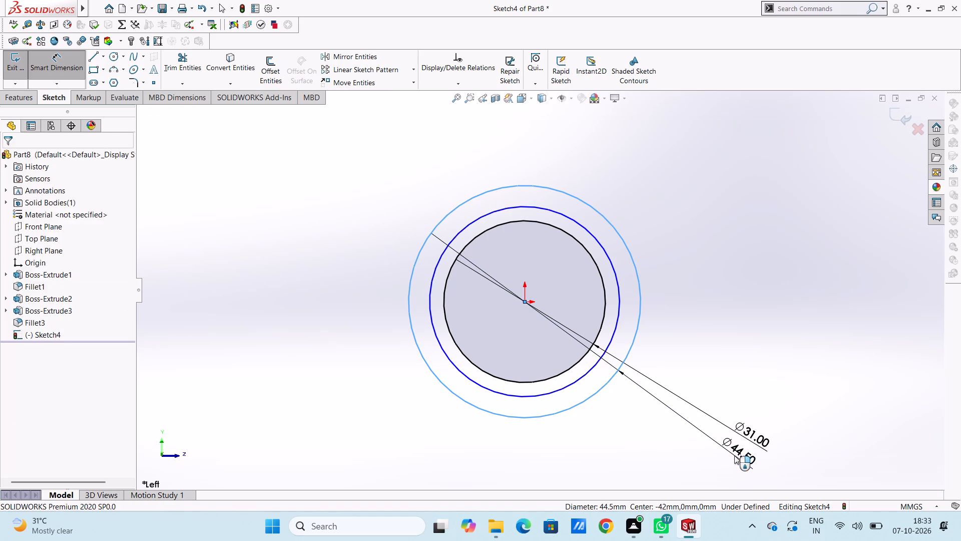
type("40")
key("Return")
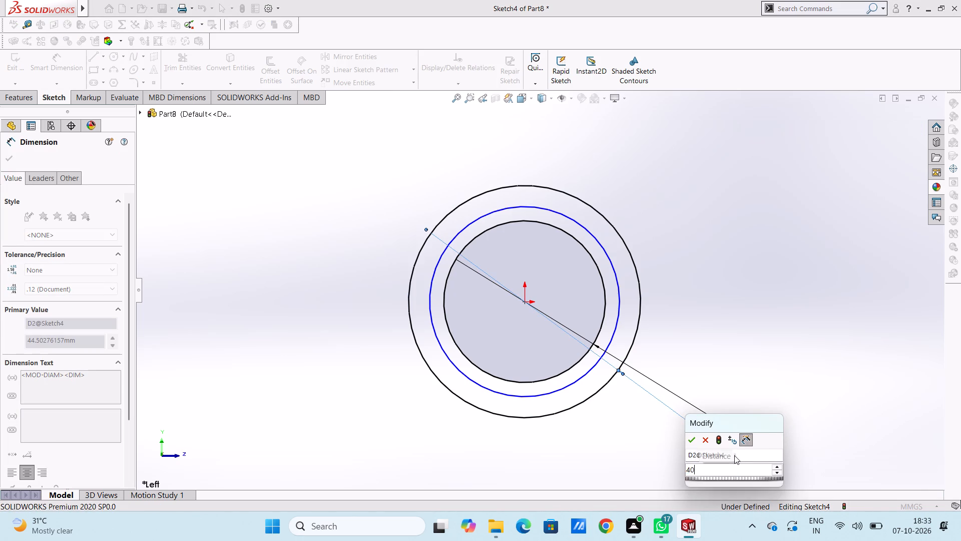
left_click(743, 333)
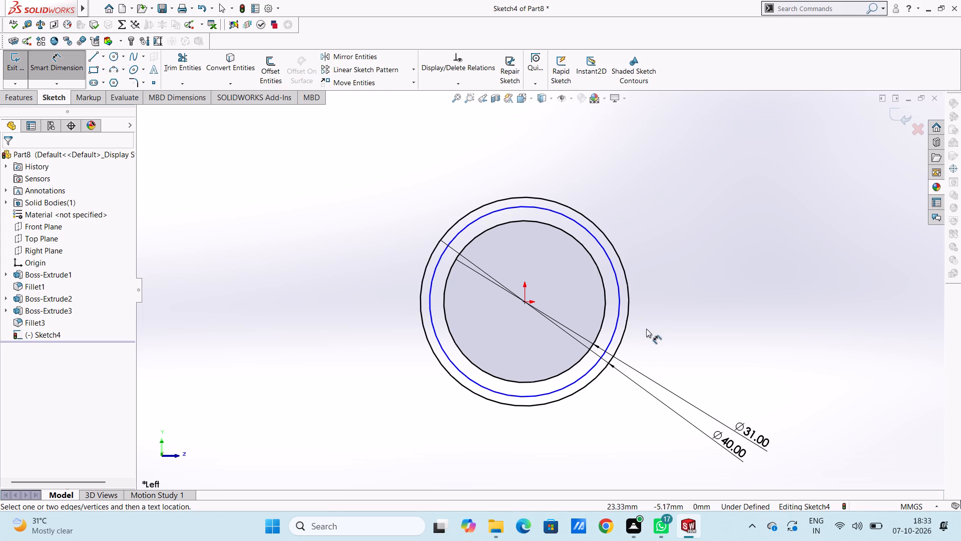
Dimension the middle circle's diameter and set it to 36 mm.
left_click(616, 315)
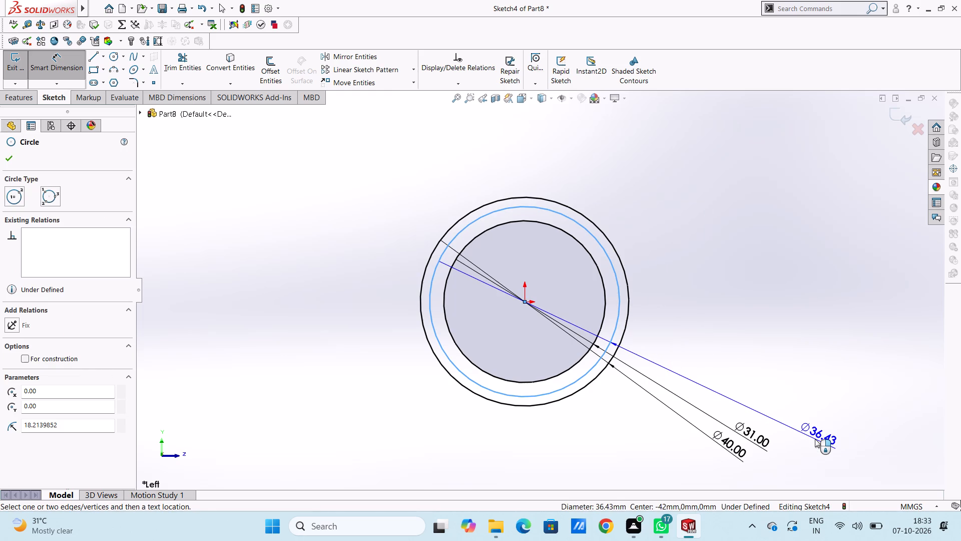
left_click(815, 439)
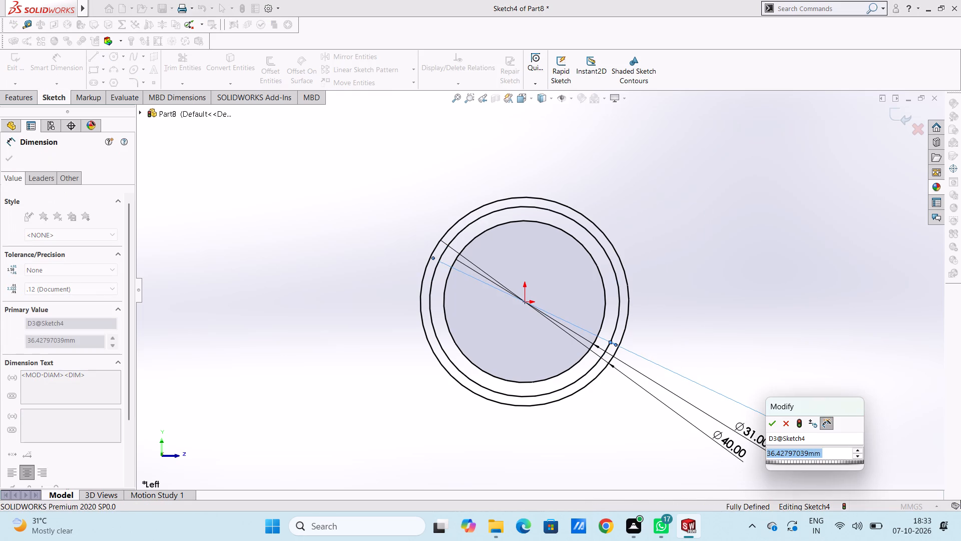
type("36")
key("Return")
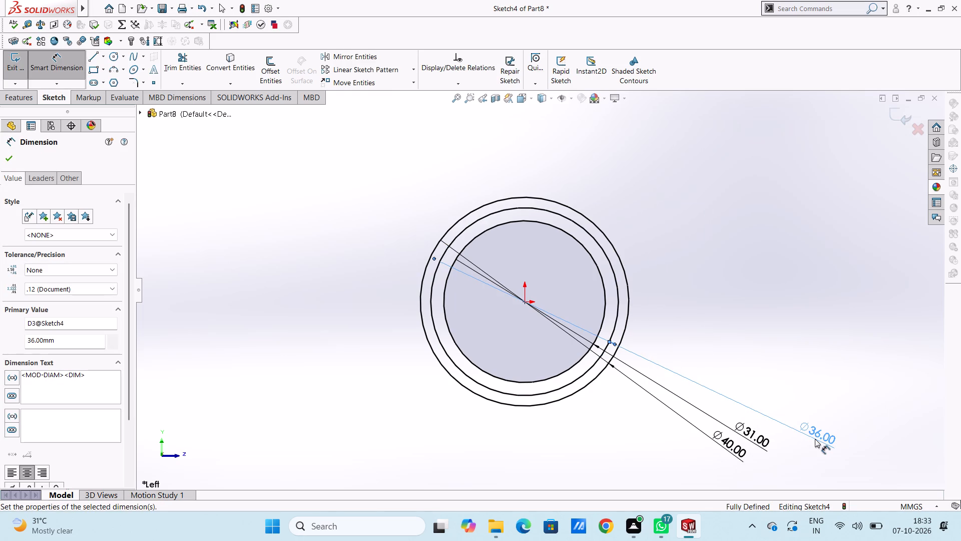
left_click(647, 219)
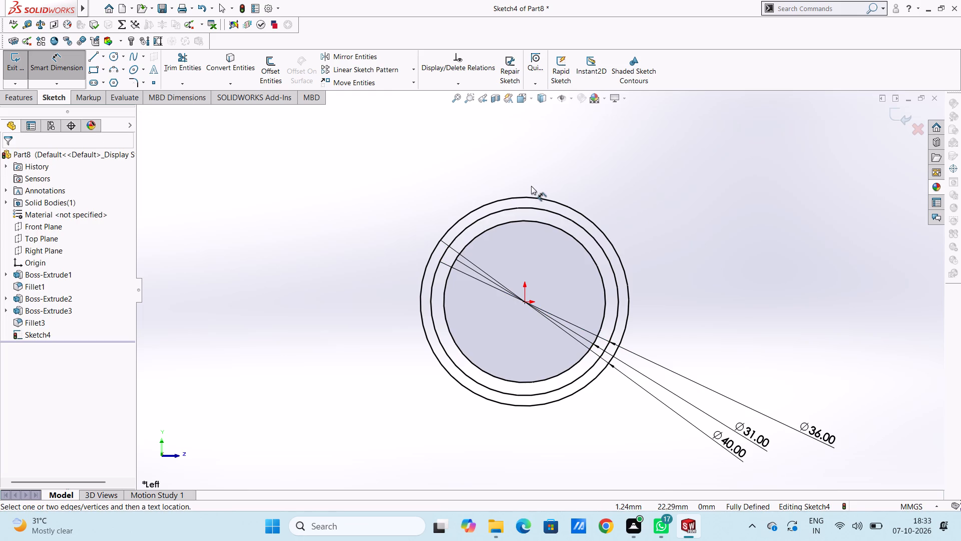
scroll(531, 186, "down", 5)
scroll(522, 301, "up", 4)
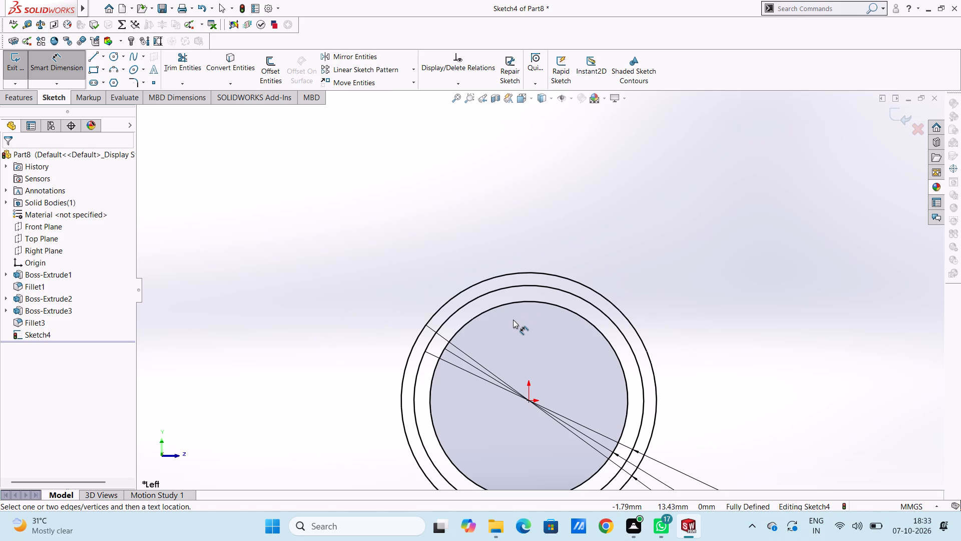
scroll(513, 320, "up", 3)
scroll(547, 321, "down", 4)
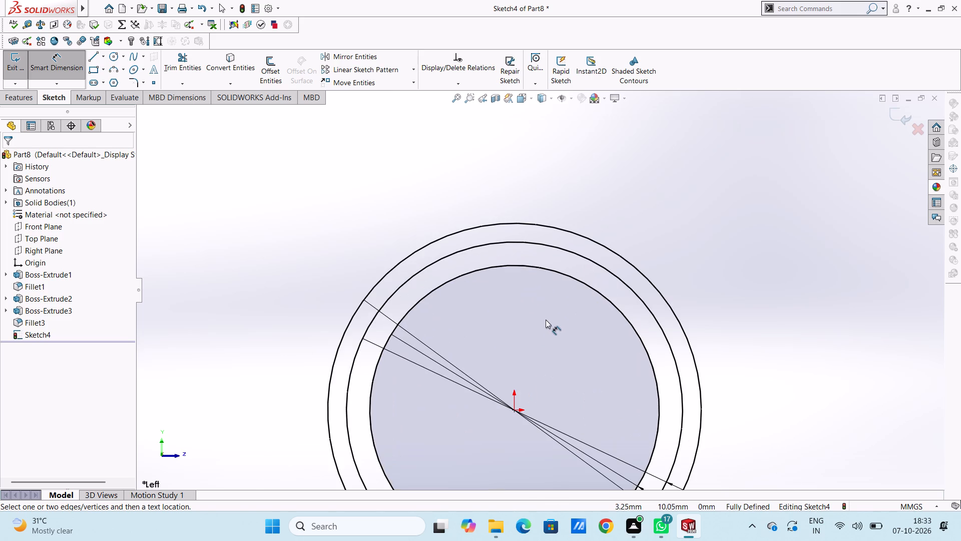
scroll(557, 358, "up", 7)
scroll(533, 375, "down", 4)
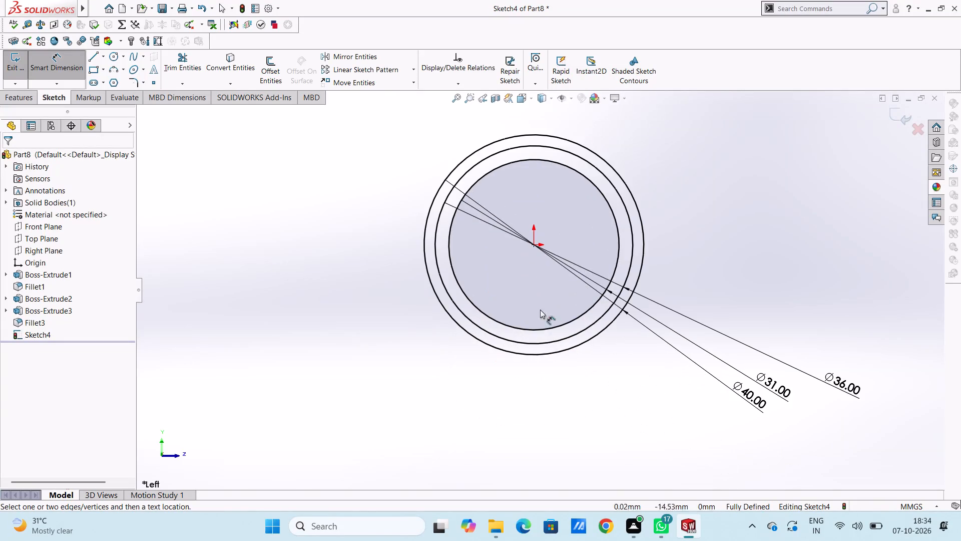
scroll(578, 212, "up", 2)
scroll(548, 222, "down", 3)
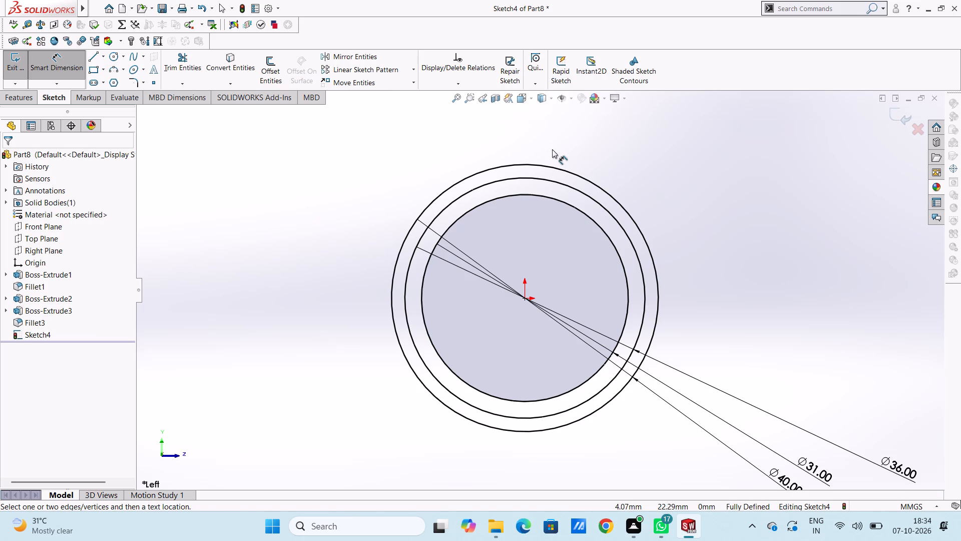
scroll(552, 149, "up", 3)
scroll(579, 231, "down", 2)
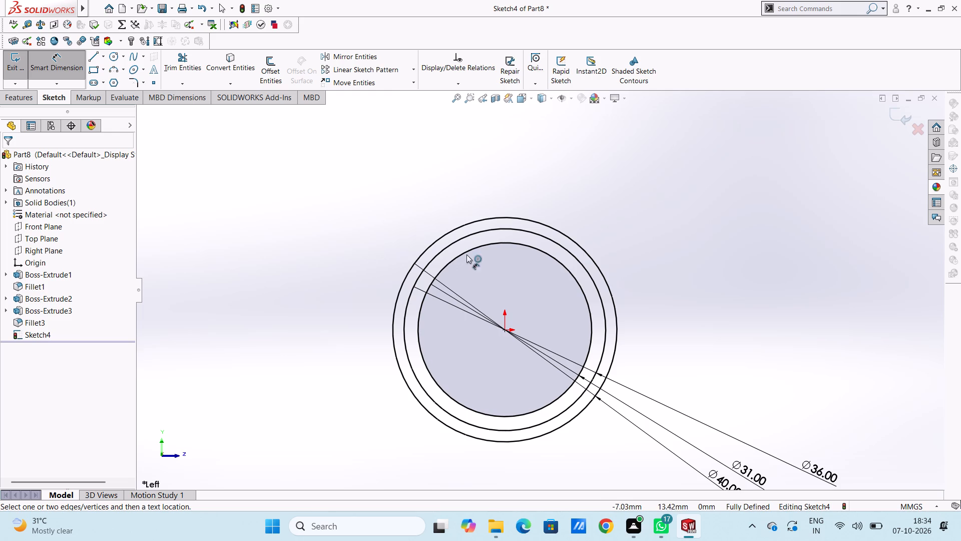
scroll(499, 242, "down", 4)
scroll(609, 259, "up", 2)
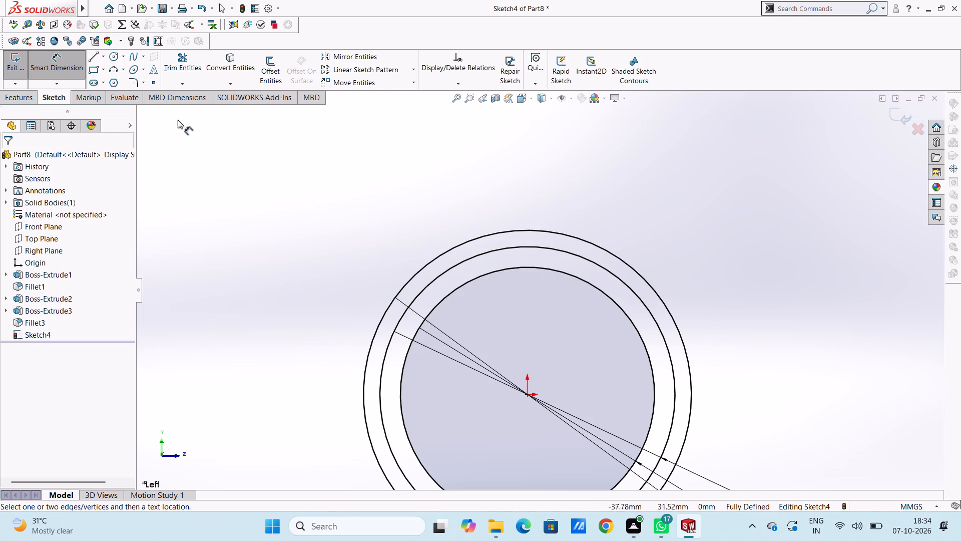
Sketch a vertical 20 mm line from the origin to the top of the outermost circle.
left_click(94, 59)
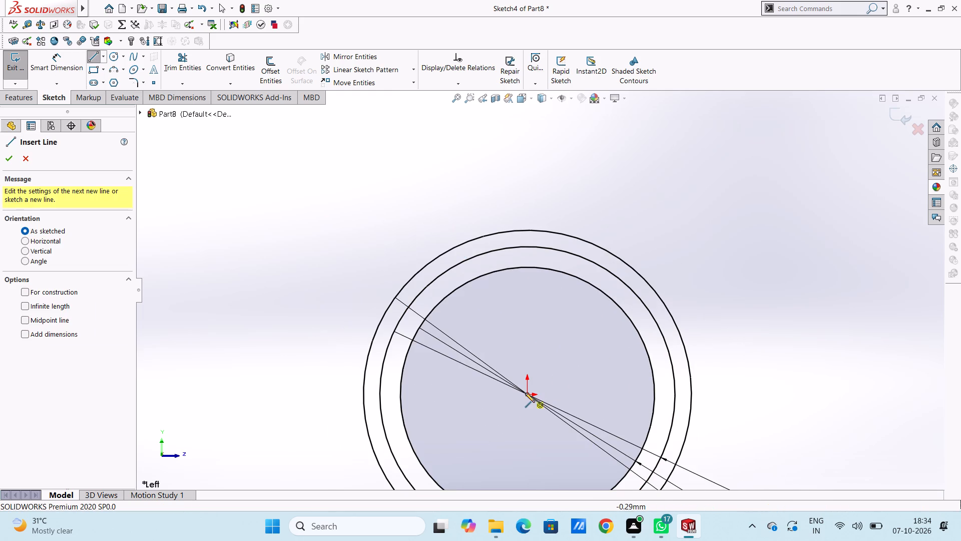
left_click(527, 397)
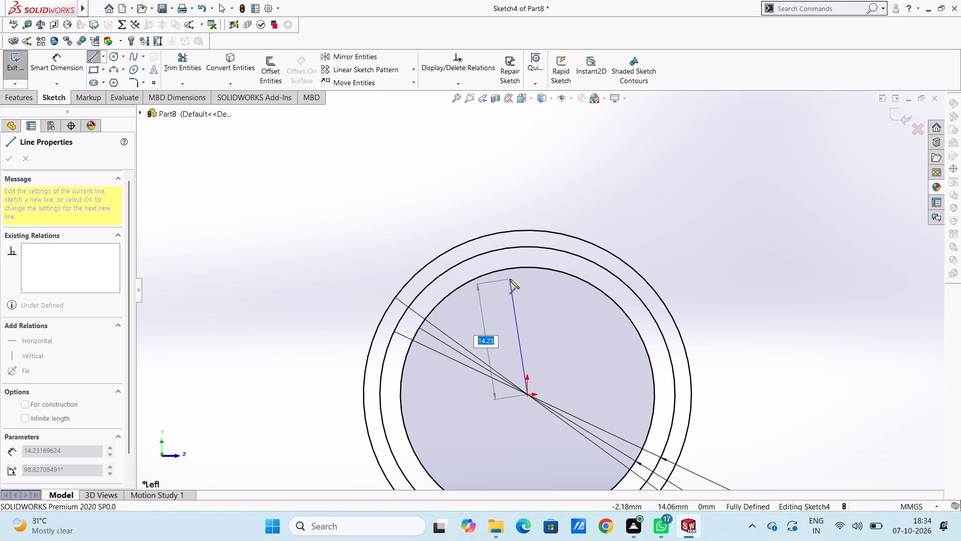
left_click(528, 232)
key("Escape")
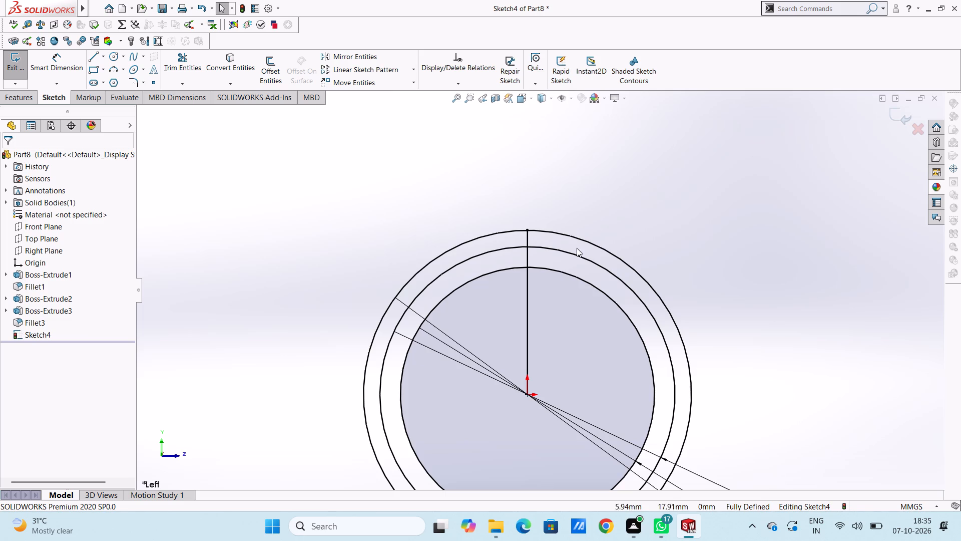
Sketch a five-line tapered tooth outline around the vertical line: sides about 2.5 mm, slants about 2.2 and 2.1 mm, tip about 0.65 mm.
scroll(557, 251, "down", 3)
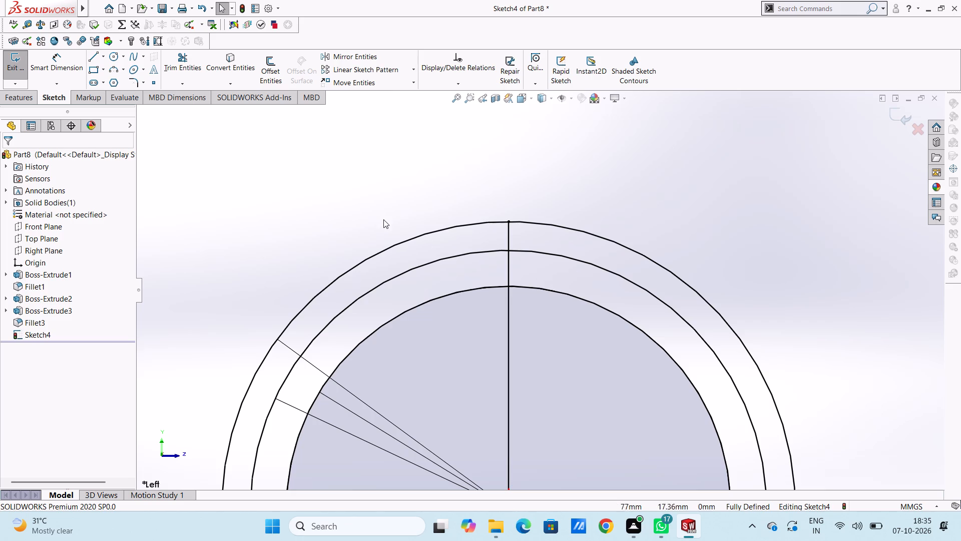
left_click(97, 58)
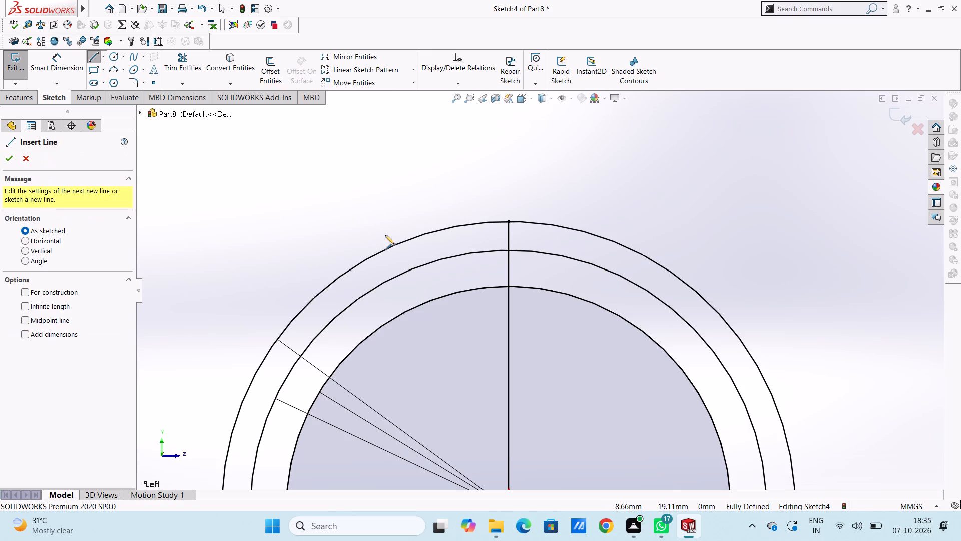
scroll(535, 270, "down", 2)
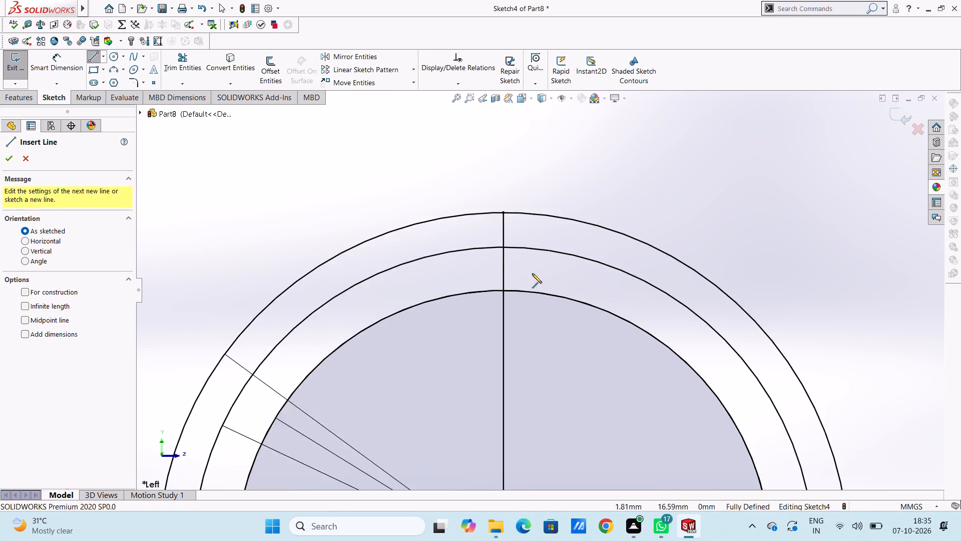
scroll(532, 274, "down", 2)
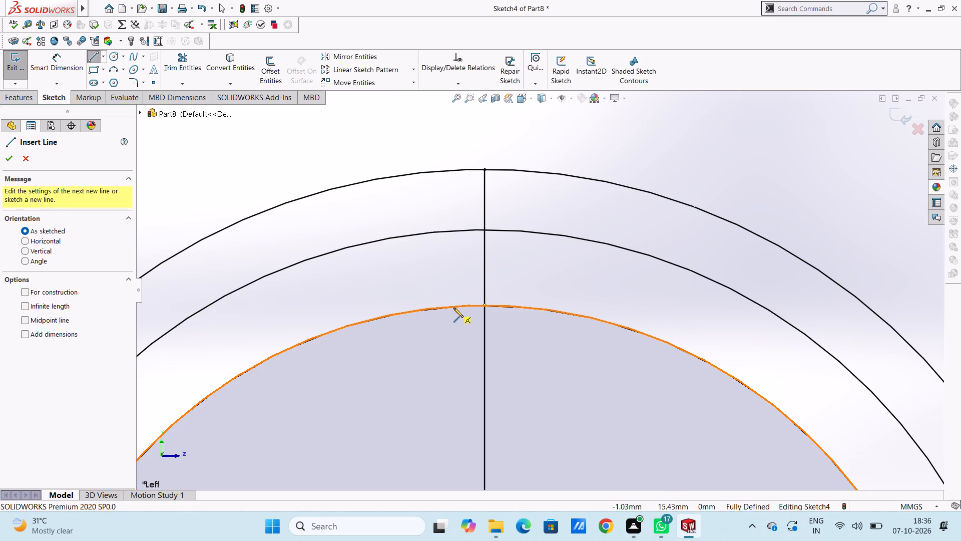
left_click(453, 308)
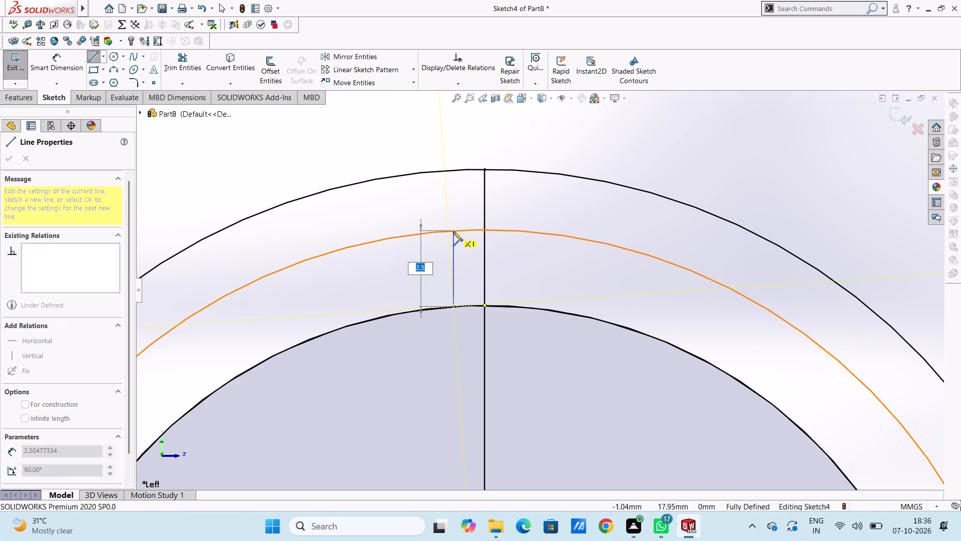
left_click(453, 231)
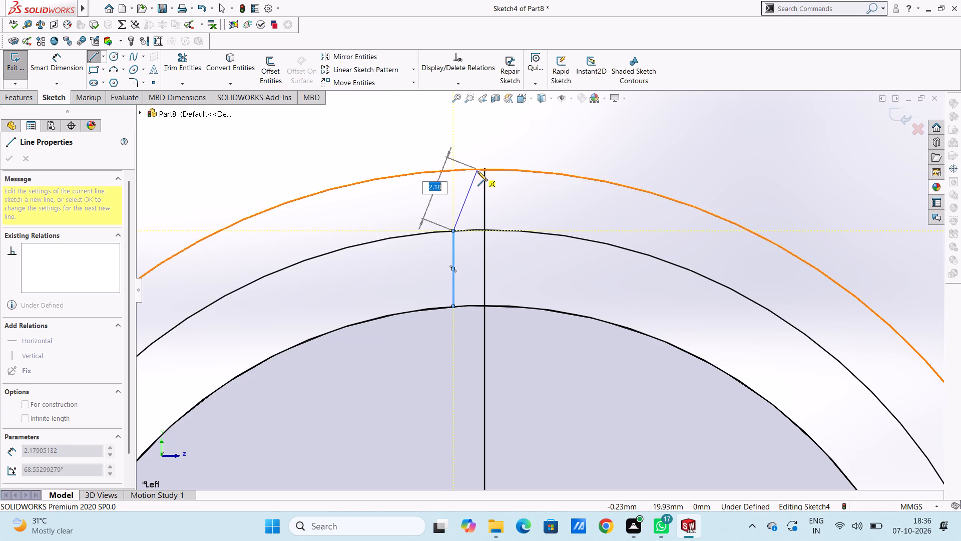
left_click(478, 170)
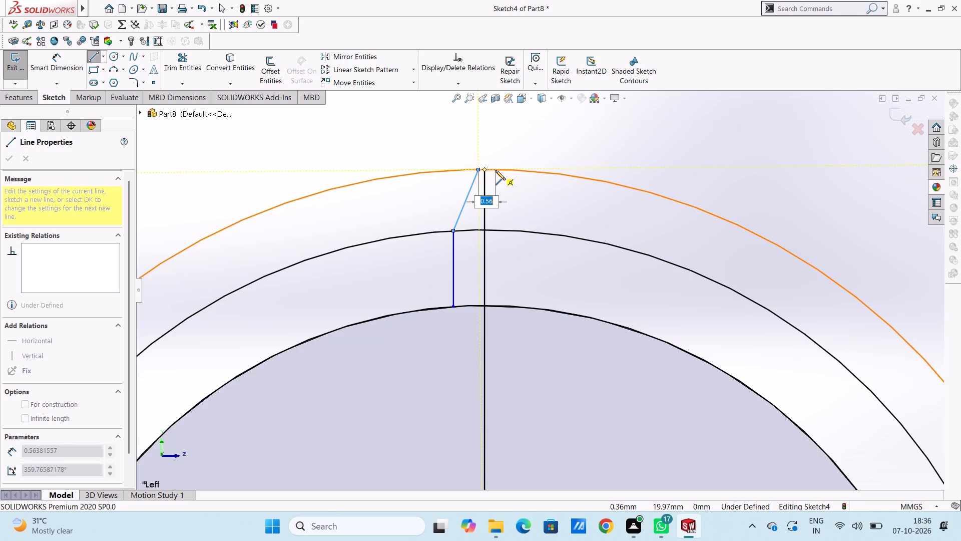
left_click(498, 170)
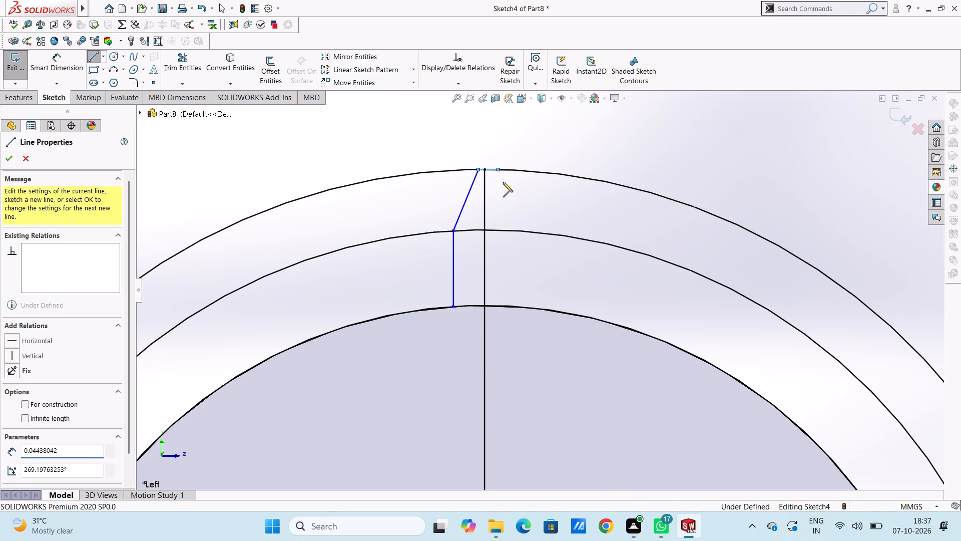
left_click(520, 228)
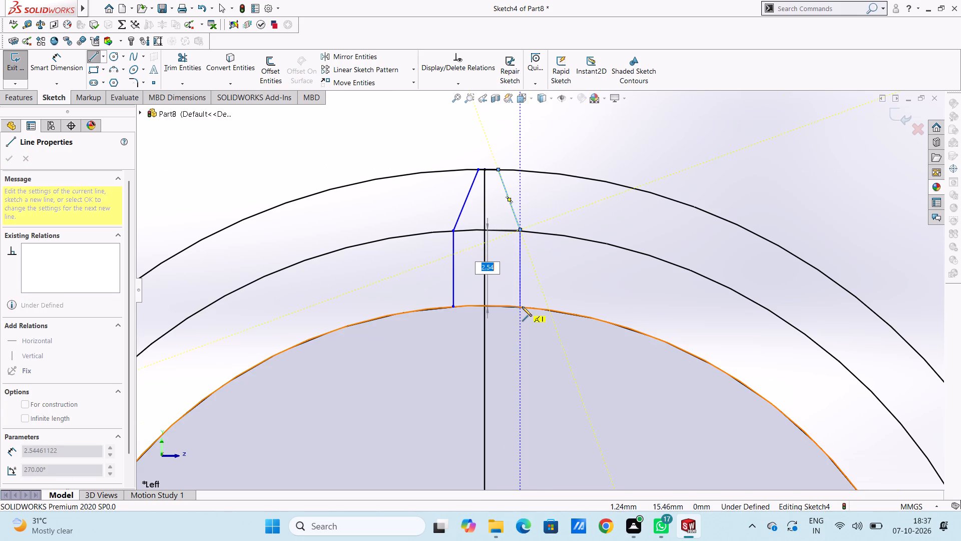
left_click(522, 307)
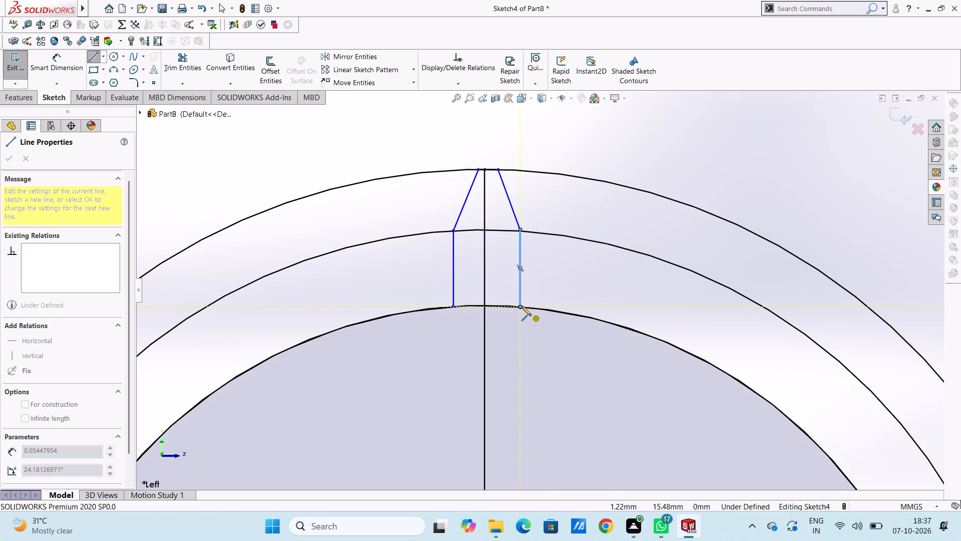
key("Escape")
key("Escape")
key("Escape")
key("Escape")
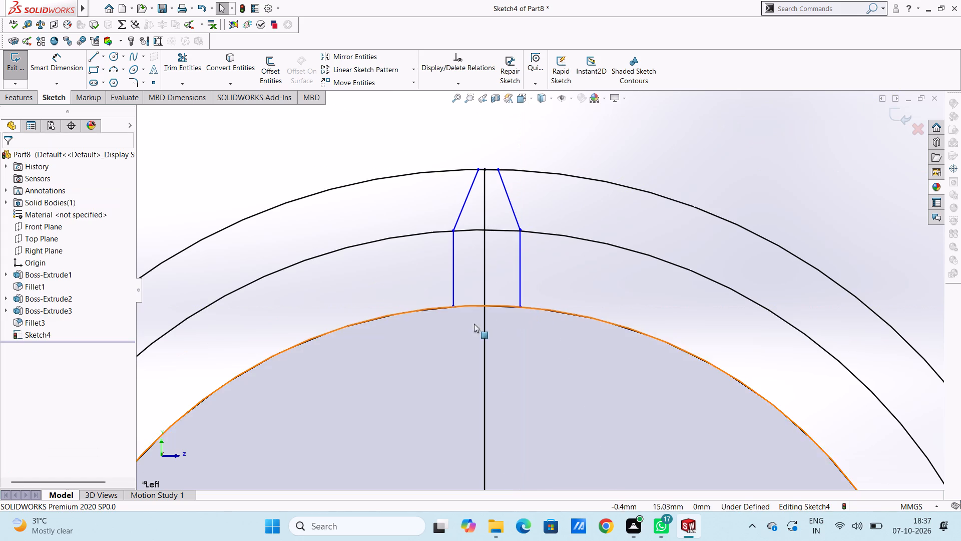
Examine closely where the tooth outline's +Z side line meets the innermost circle.
scroll(479, 322, "down", 5)
scroll(583, 285, "down", 5)
scroll(540, 299, "down", 7)
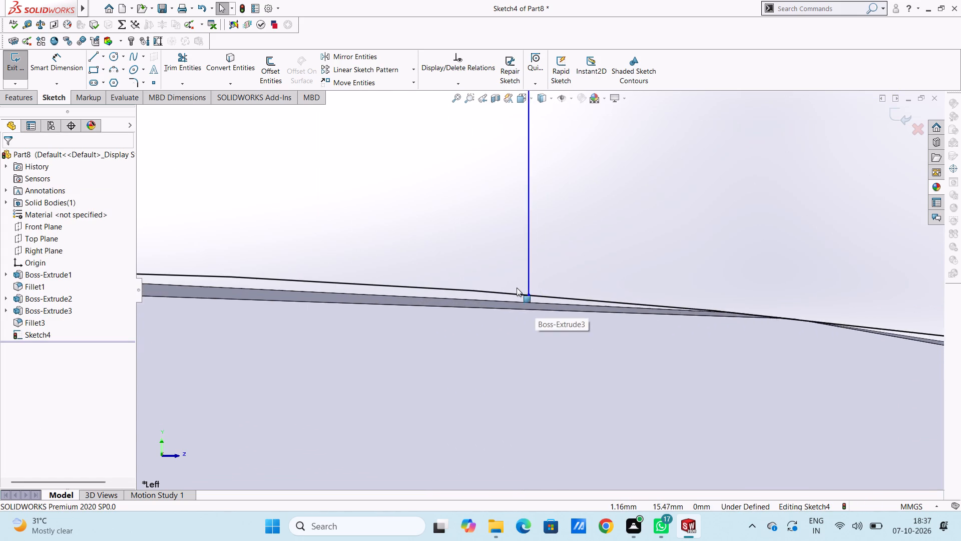
scroll(517, 288, "down", 3)
scroll(572, 313, "down", 5)
scroll(509, 283, "down", 3)
scroll(508, 283, "up", 5)
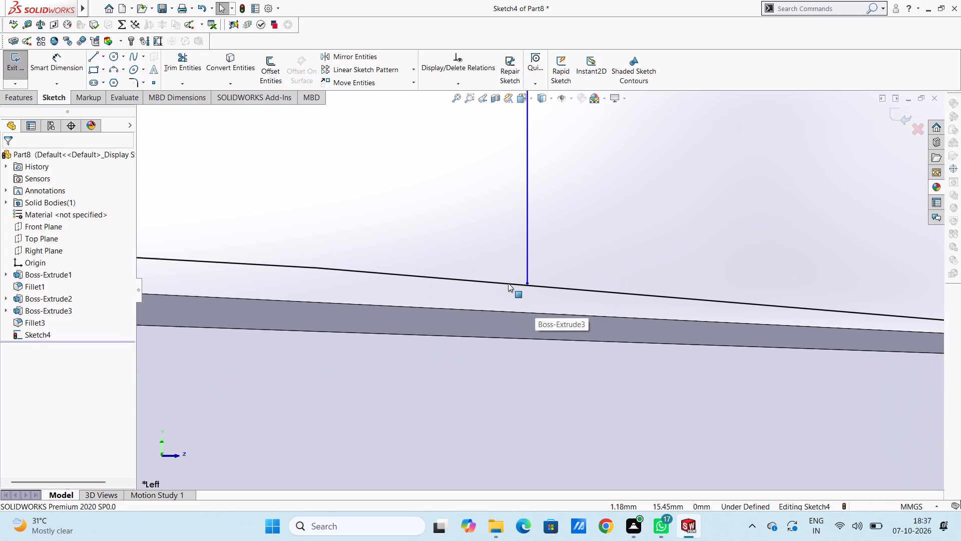
scroll(508, 283, "up", 20)
scroll(508, 283, "up", 10)
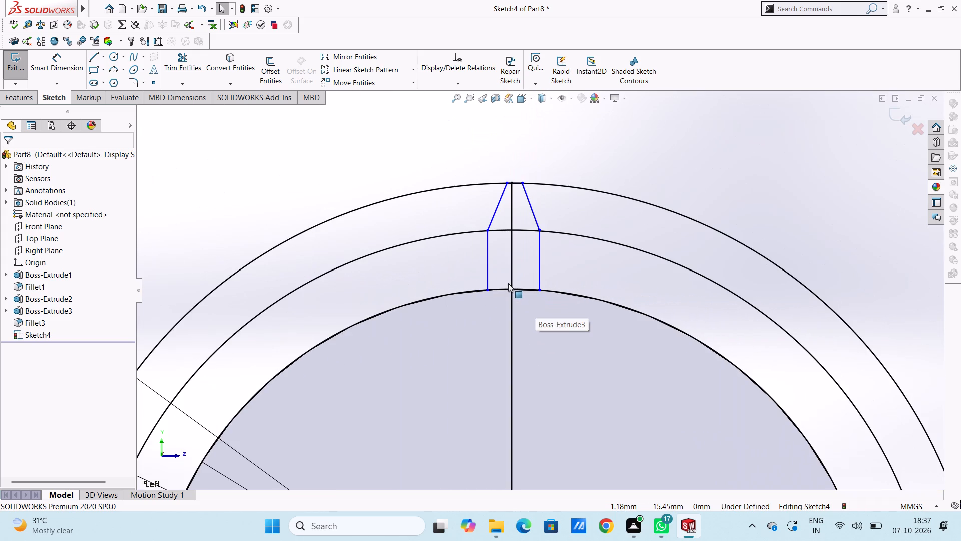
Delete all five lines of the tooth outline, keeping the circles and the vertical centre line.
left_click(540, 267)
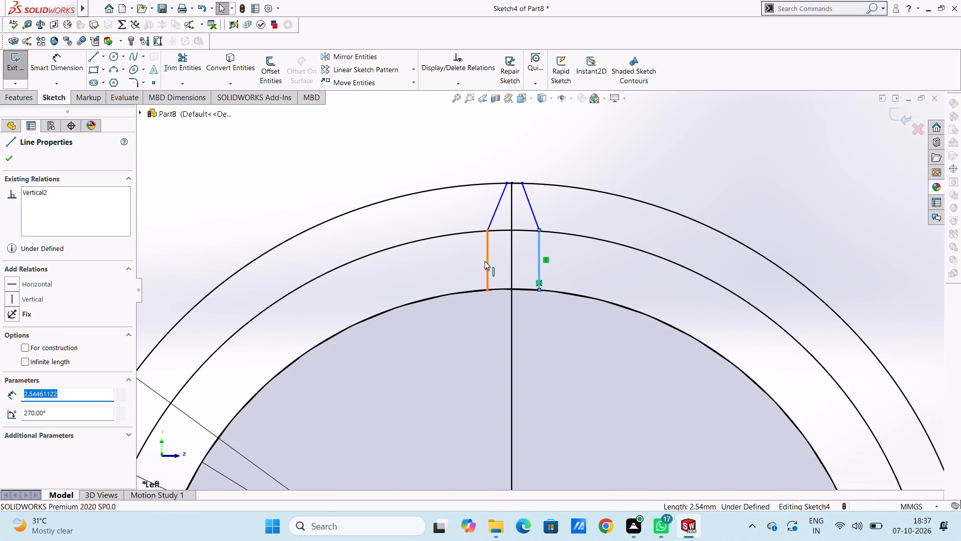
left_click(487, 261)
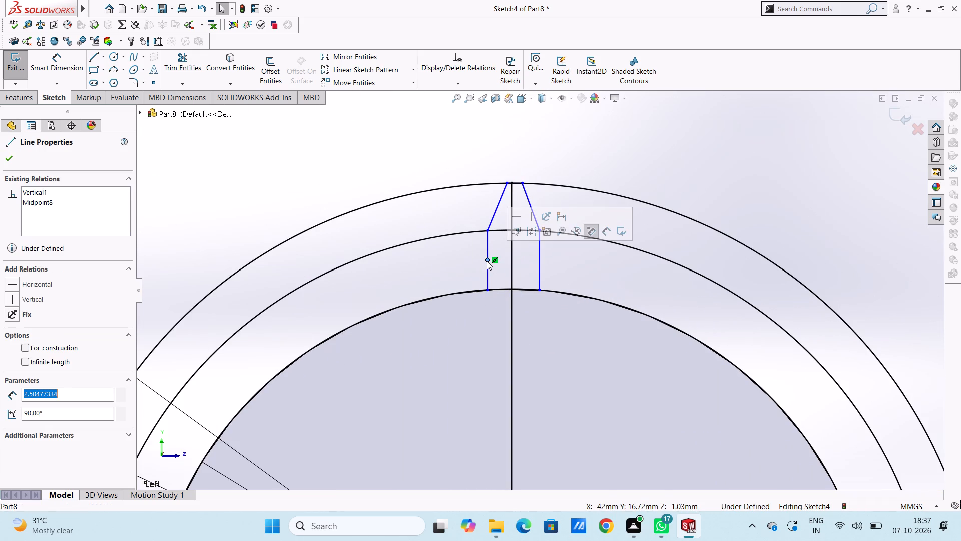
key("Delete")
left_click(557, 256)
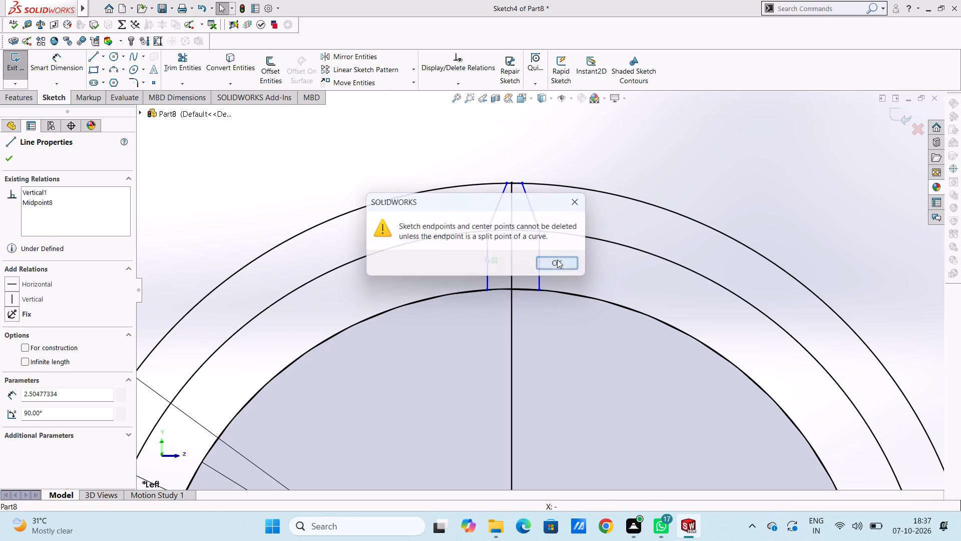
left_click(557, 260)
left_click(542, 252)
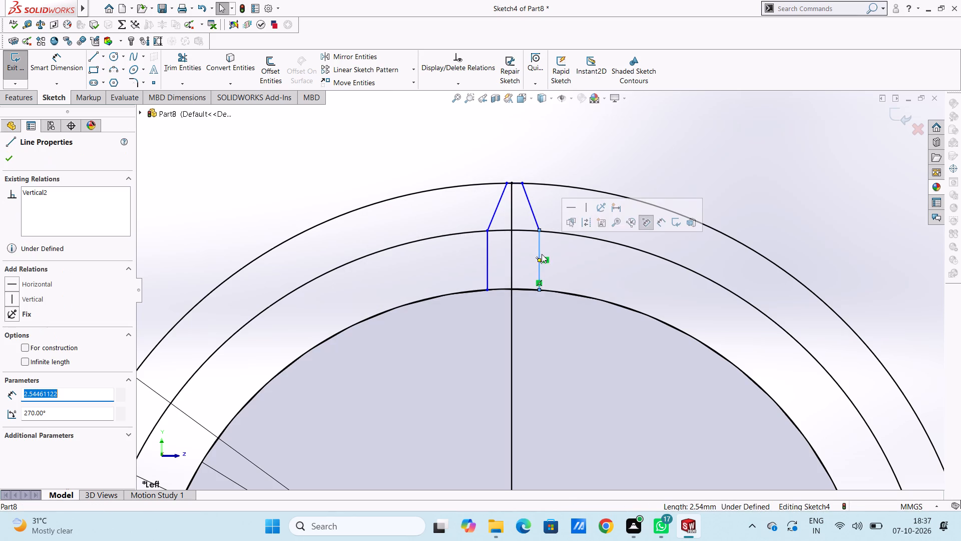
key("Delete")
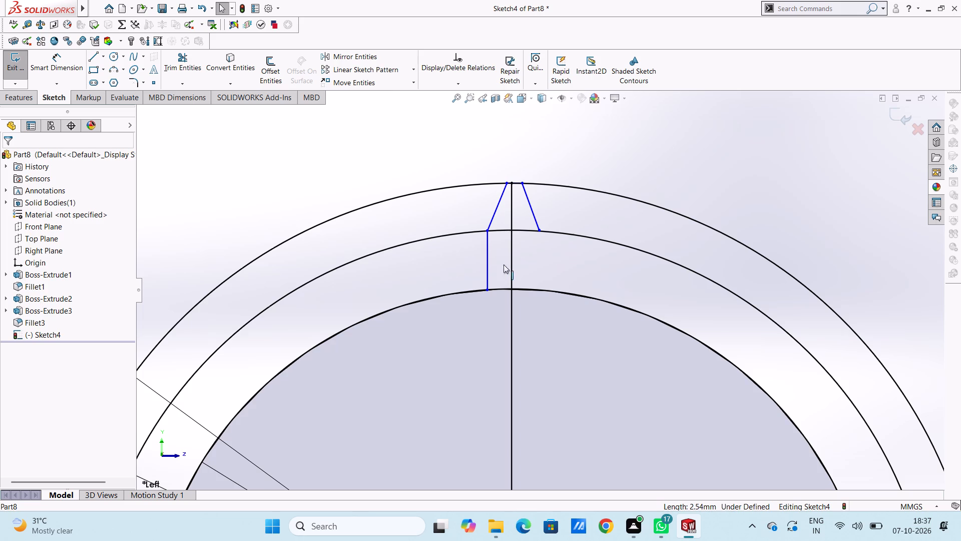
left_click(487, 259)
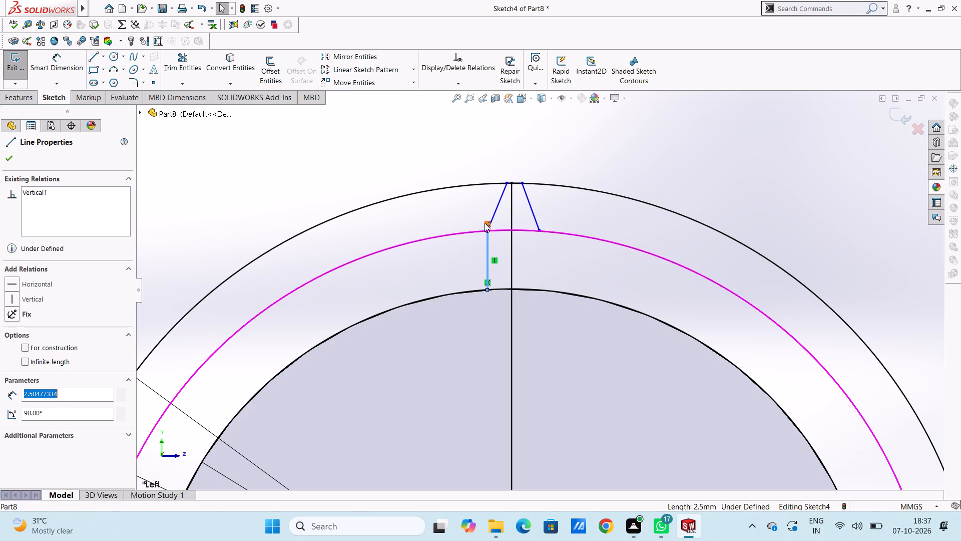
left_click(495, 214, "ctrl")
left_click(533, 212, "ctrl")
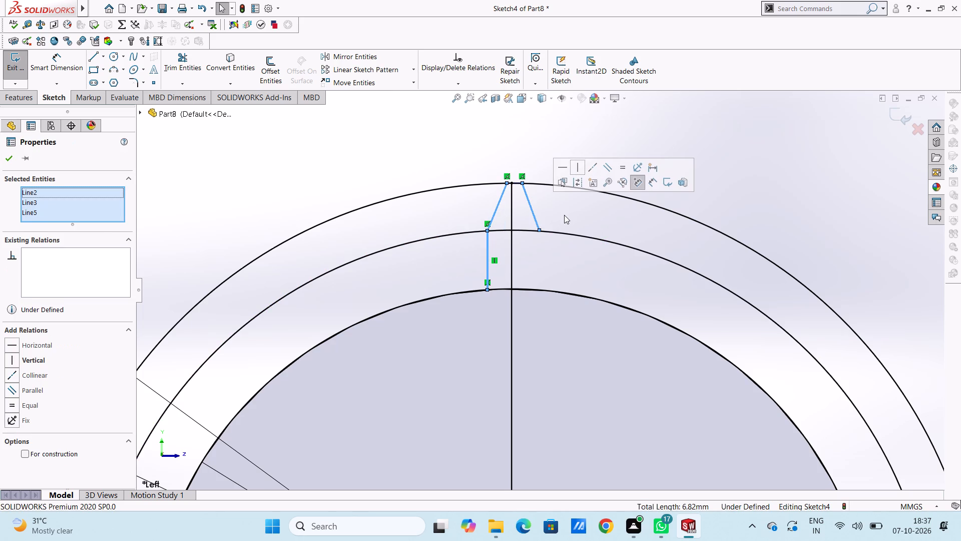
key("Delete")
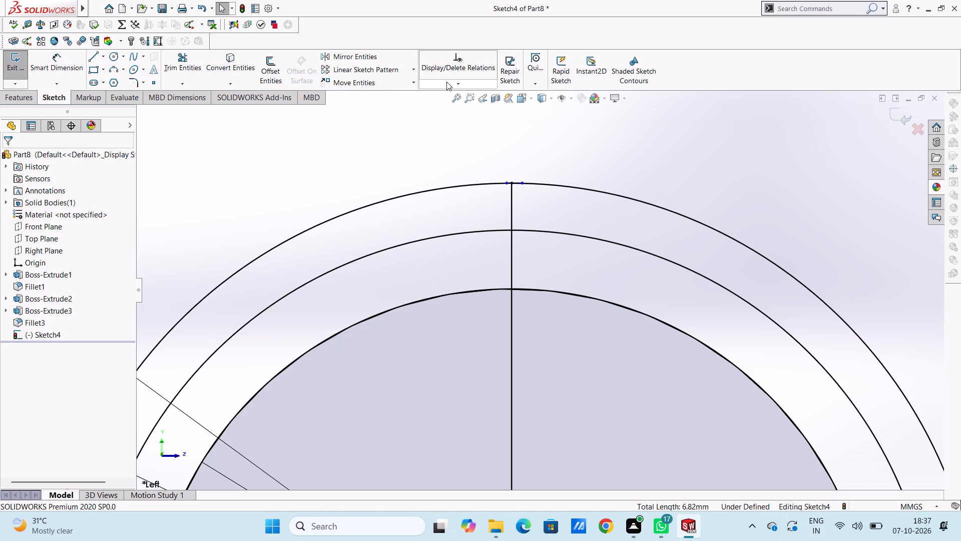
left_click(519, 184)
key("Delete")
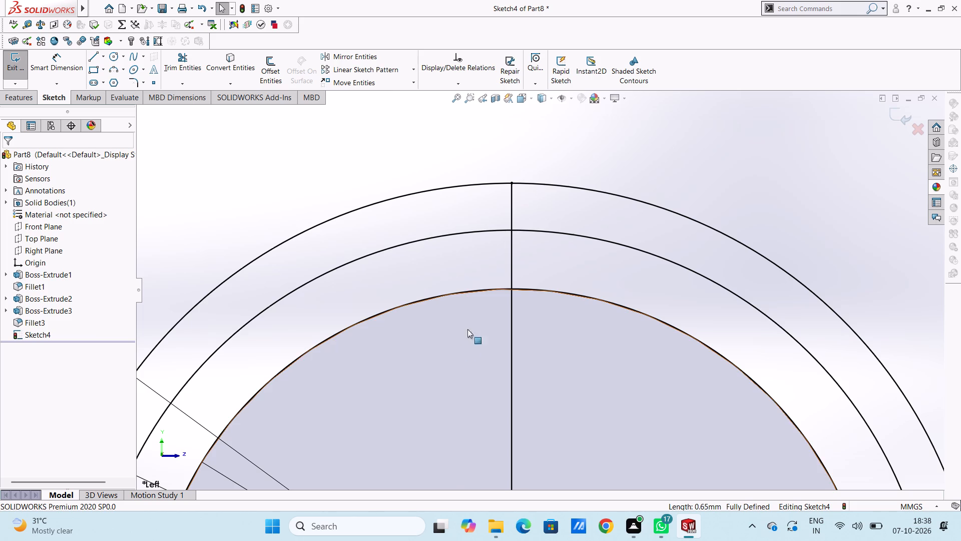
Offset the vertical centre line by 2.7 mm to both sides, with dimensions added.
left_click(272, 65)
left_click(512, 207)
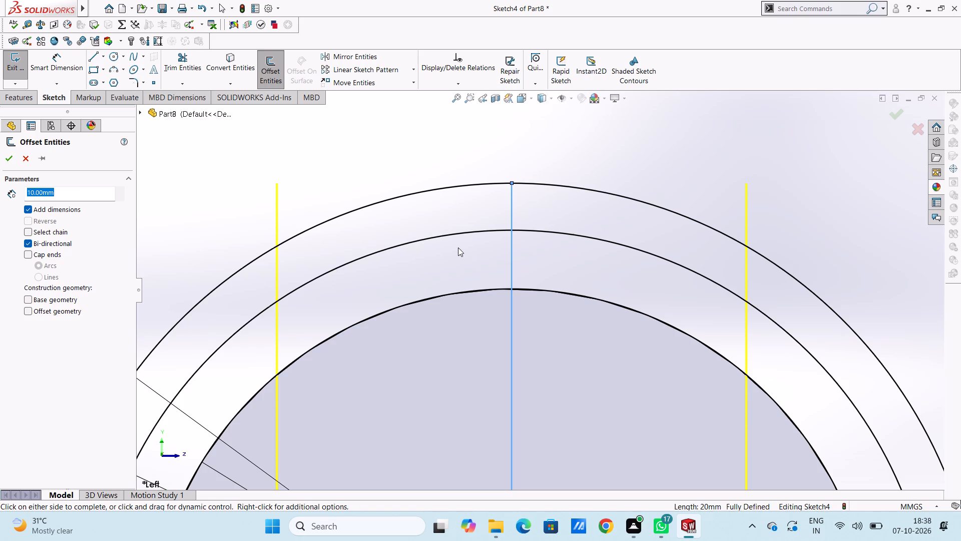
scroll(458, 247, "up", 4)
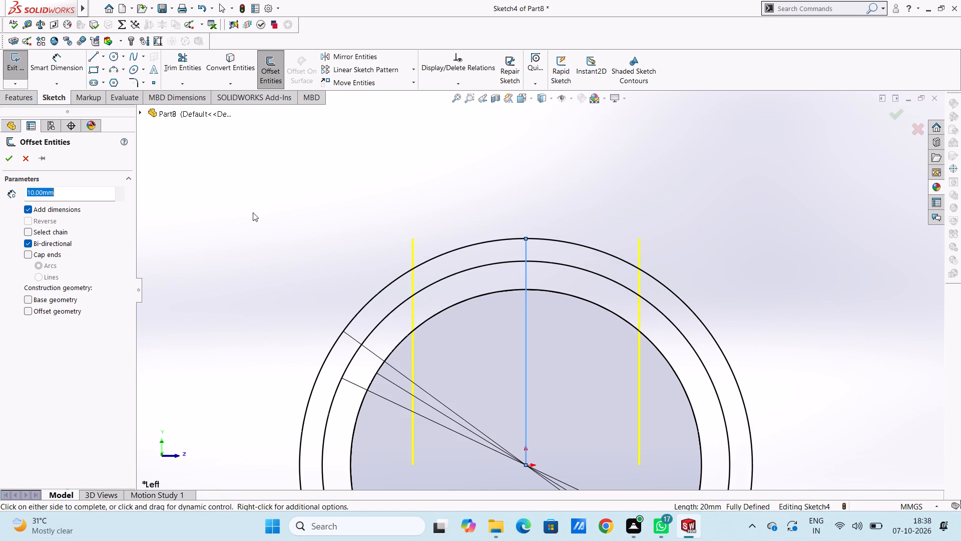
type("2.7")
key("Return")
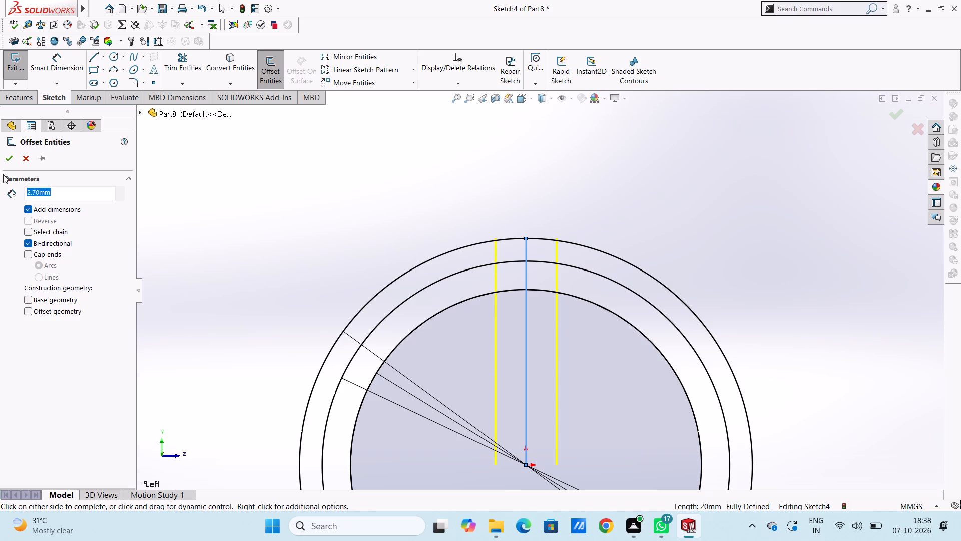
left_click(9, 158)
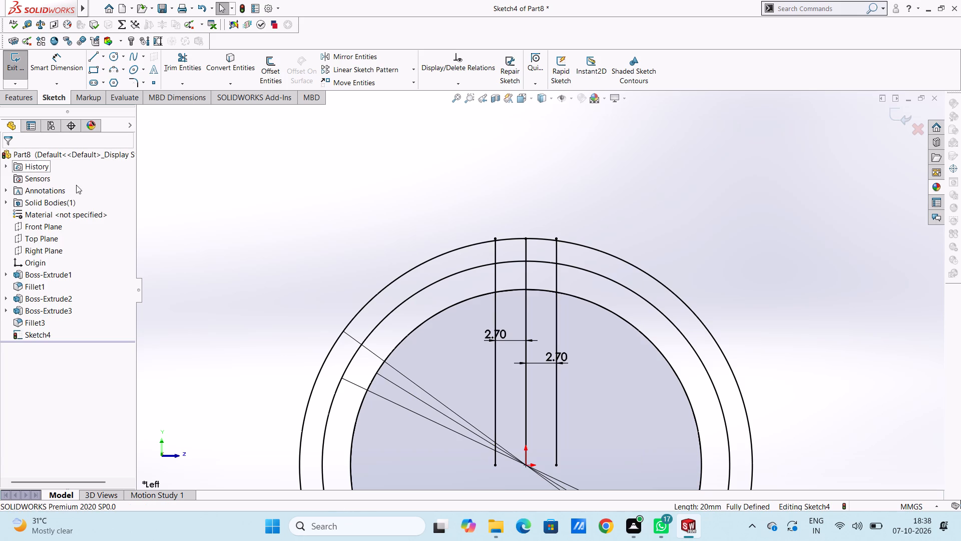
Sketch a 0.5 mm horizontal line from the centre line's top end towards the offset line on the +Z side.
scroll(560, 226, "down", 4)
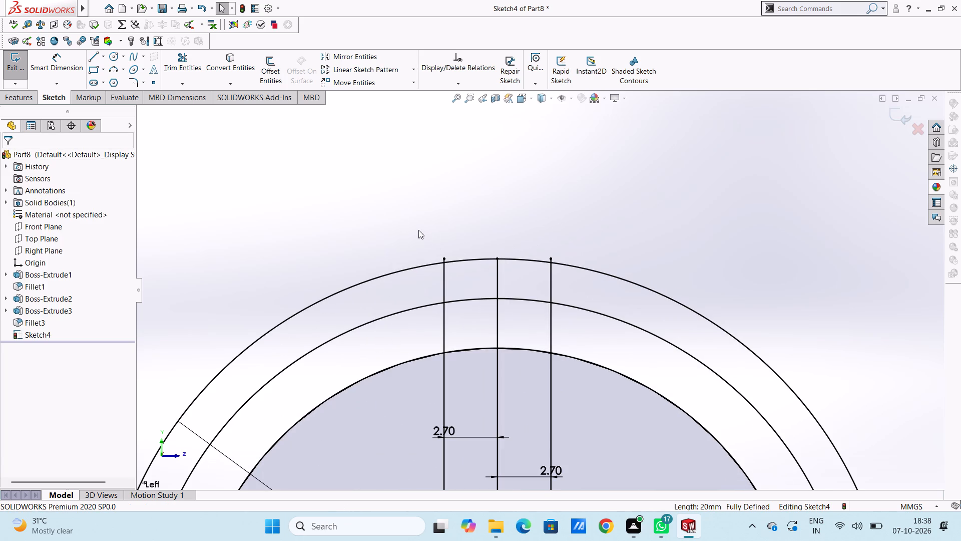
left_click(94, 59)
scroll(500, 293, "down", 5)
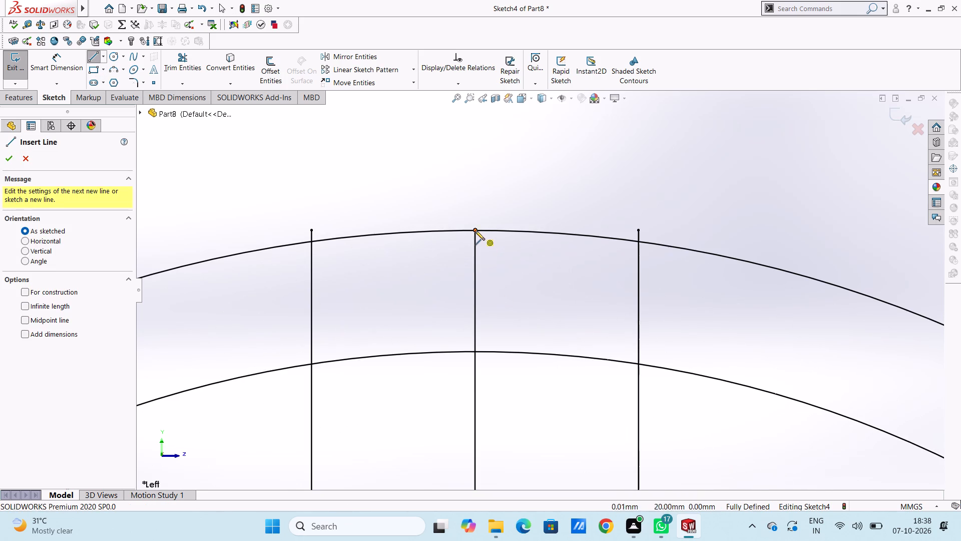
left_click(475, 230)
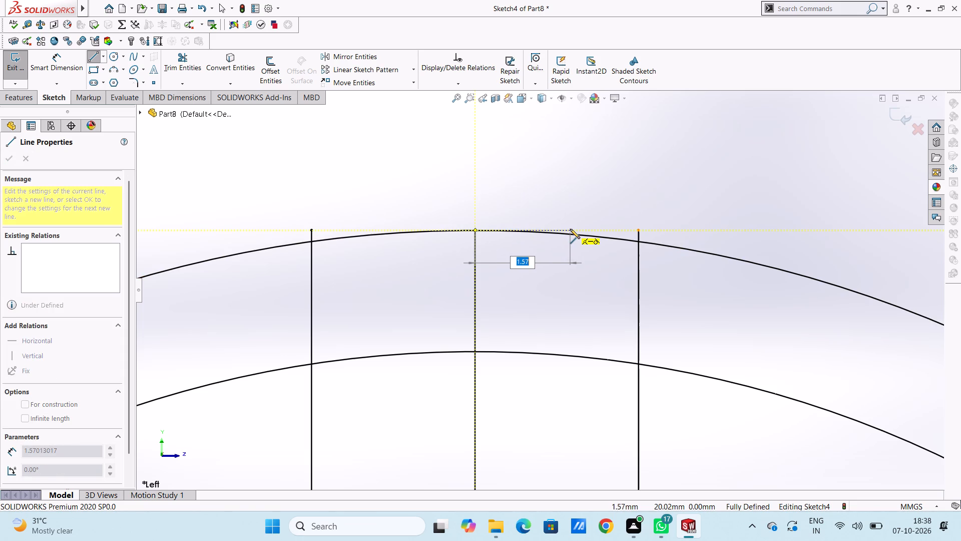
type("0.5")
key("Return")
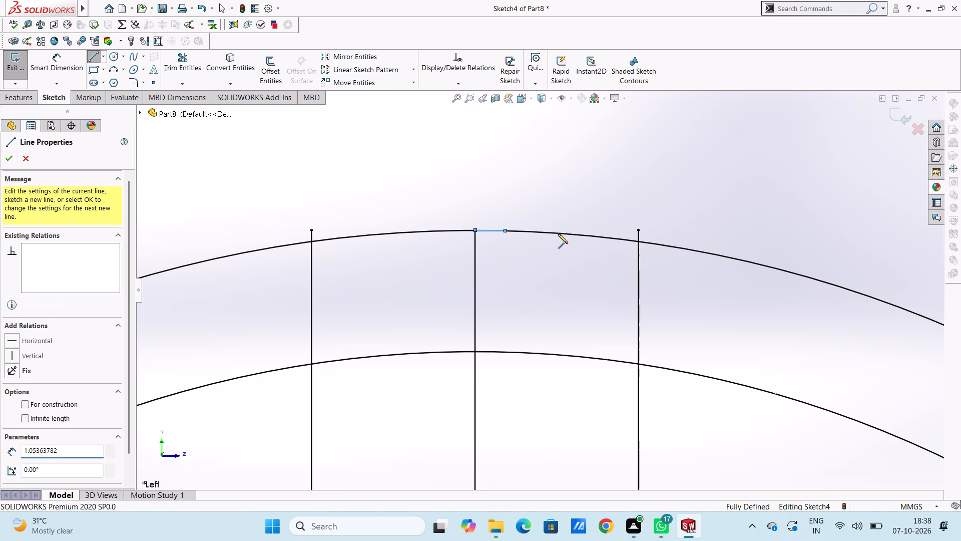
Finish the slanted line, about 3.11 mm long, from the 0.5 mm line's end to where the +Z offset line crosses the 36 mm circle.
left_click(640, 366)
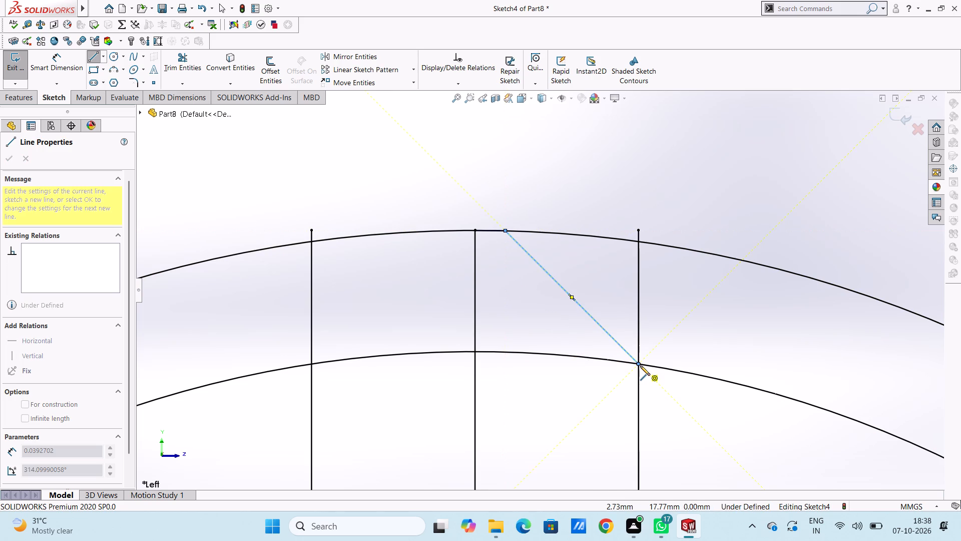
key("Escape")
key("Escape")
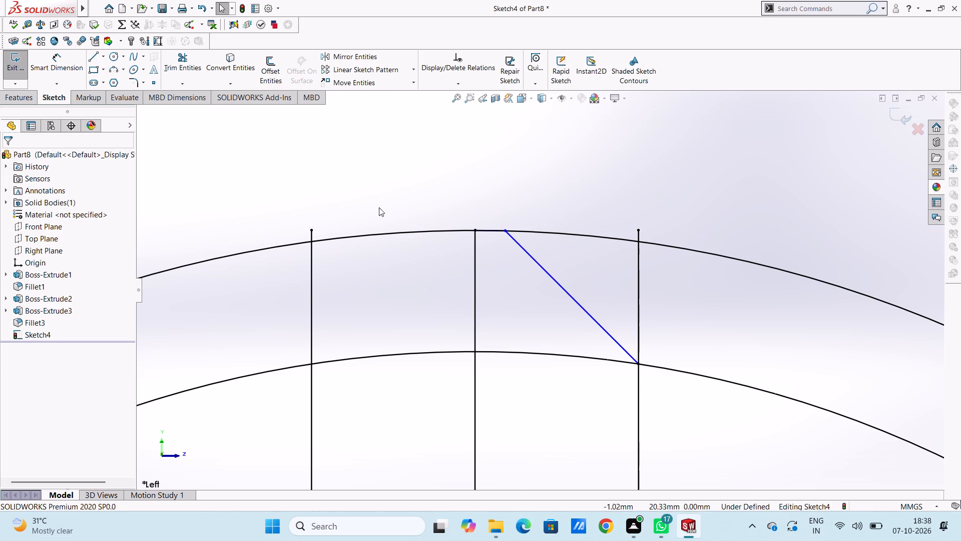
Sketch a 0.5 mm top line from the centre line towards -Z, continuing with a slanted line to the -Z offset line's crossing with the 36 mm circle.
left_click(92, 56)
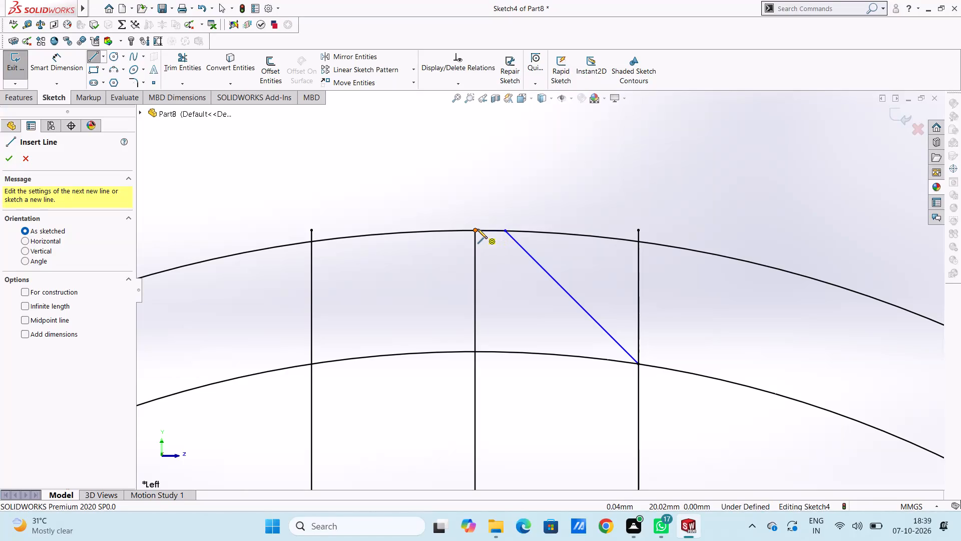
left_click(477, 229)
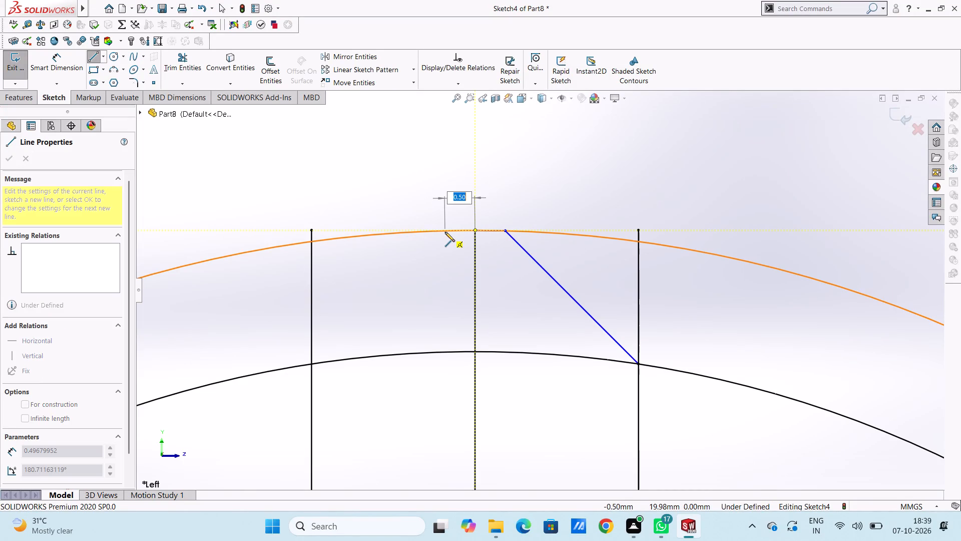
key("Return")
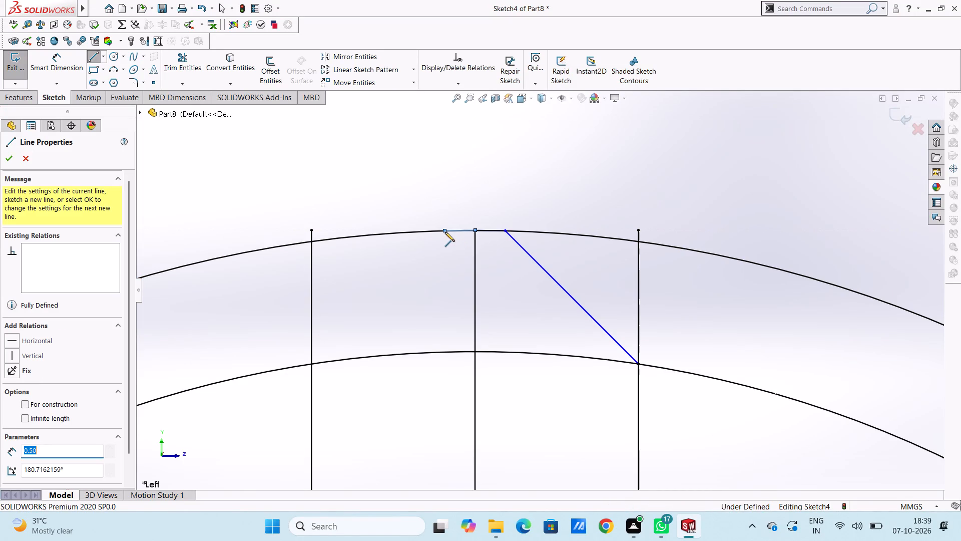
left_click(311, 365)
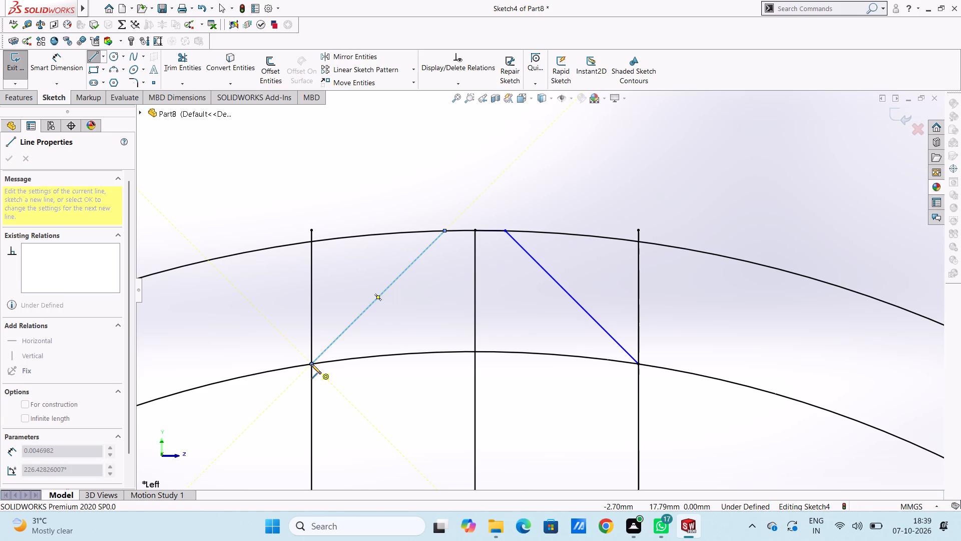
key("Escape")
key("Escape")
key("Escape")
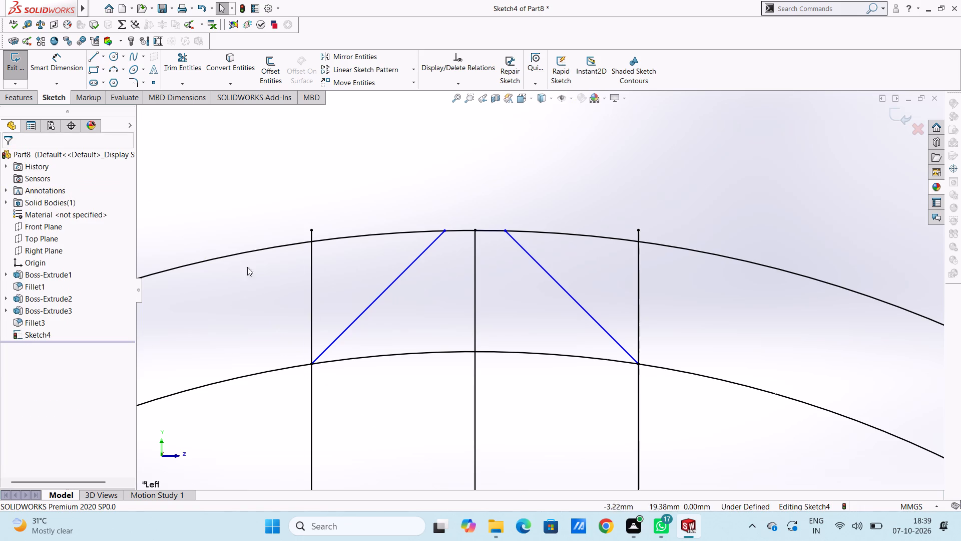
Trim both offset lines above the 36 mm circle, including the short ends beyond the 40 mm circle.
left_click(194, 62)
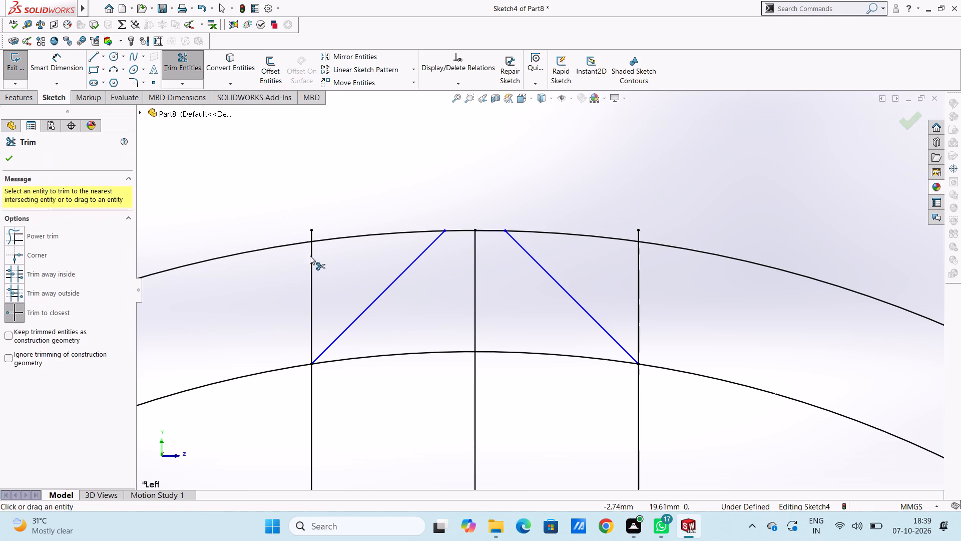
left_click(311, 258)
left_click(310, 234)
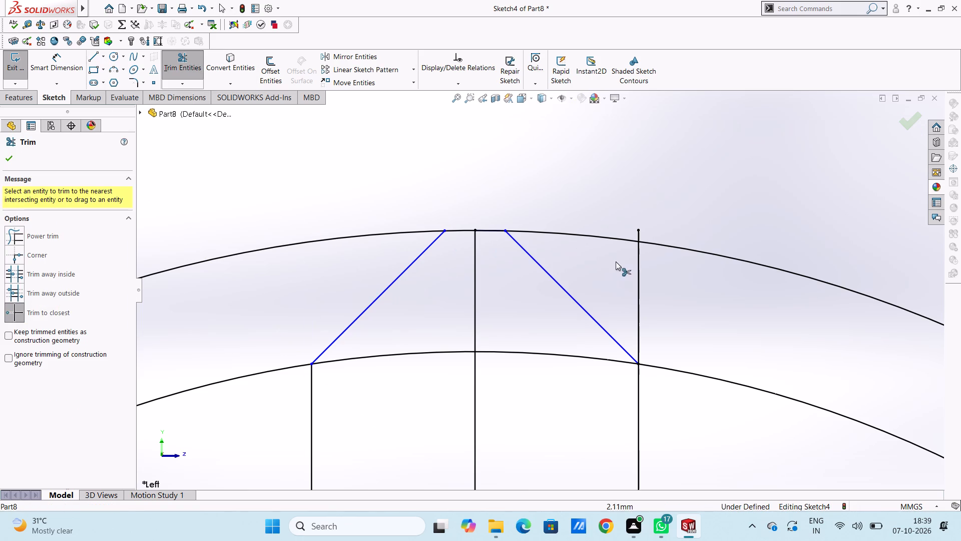
left_click(638, 277)
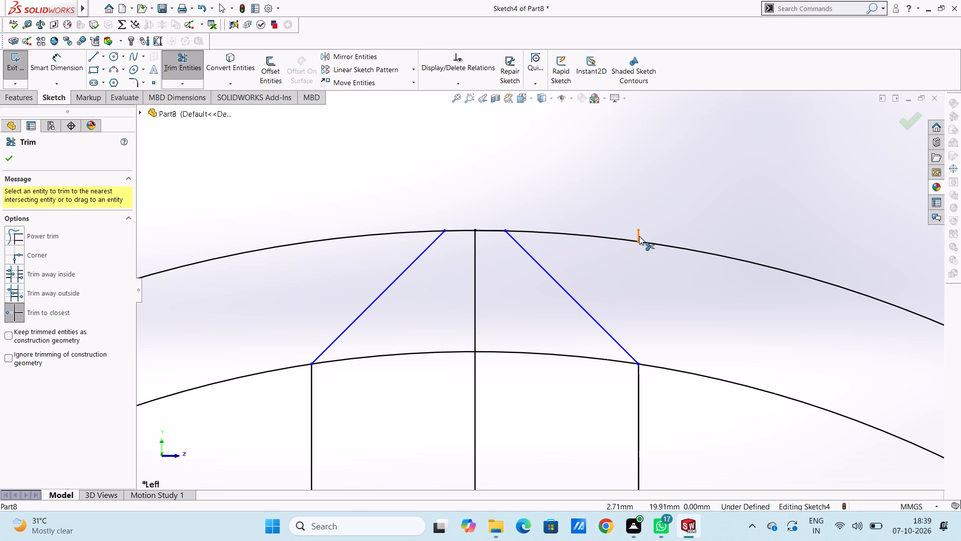
left_click(639, 236)
Trim away the portions of the centre line and both offset lines that lie inside the 31 mm circle.
scroll(615, 290, "up", 4)
scroll(578, 367, "up", 9)
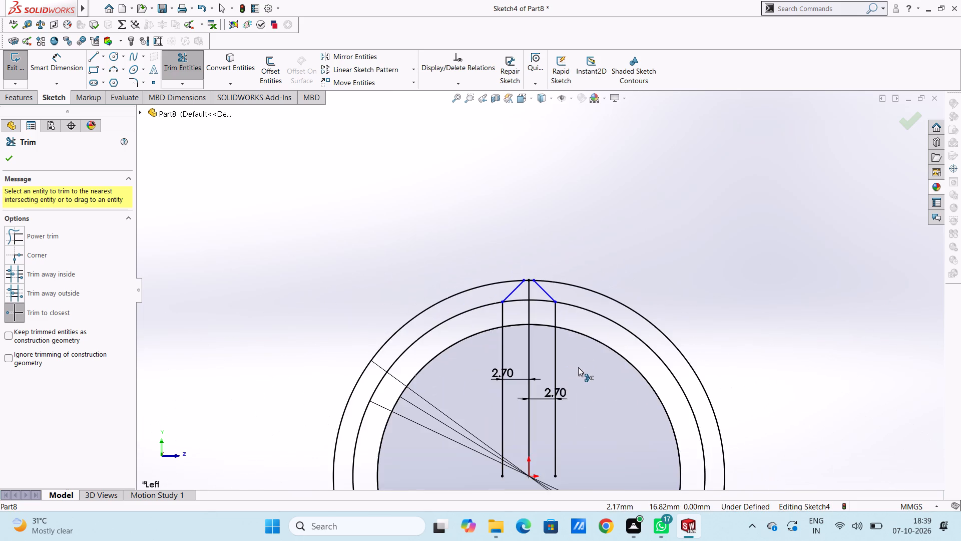
middle_click_drag(632, 252, 634, 245)
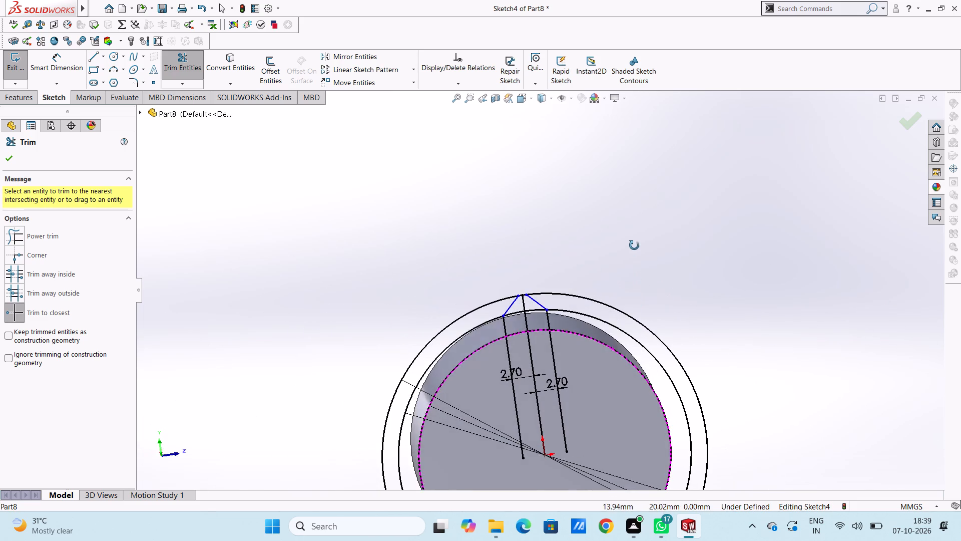
middle_click_drag(634, 245, 634, 235)
scroll(491, 439, "down", 4)
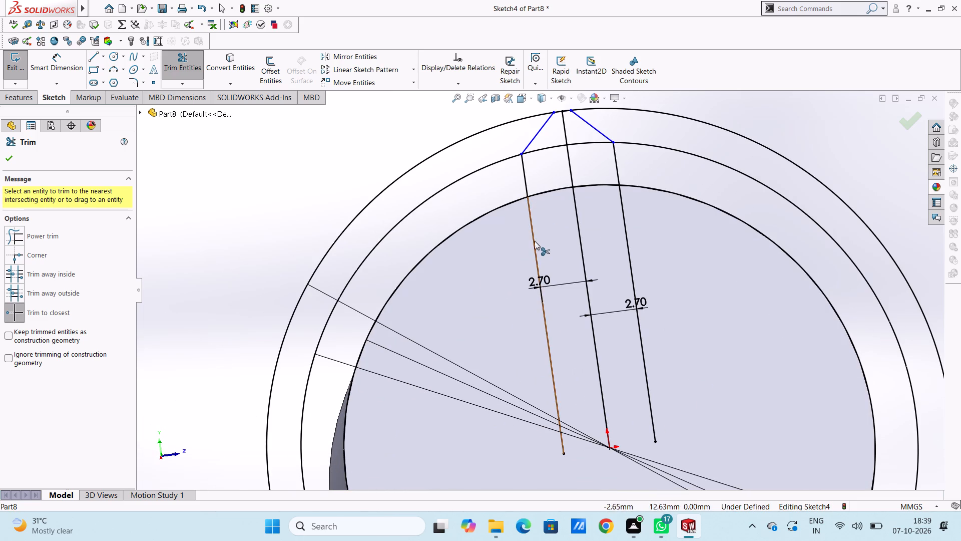
left_click(535, 241)
left_click(581, 244)
left_click(629, 248)
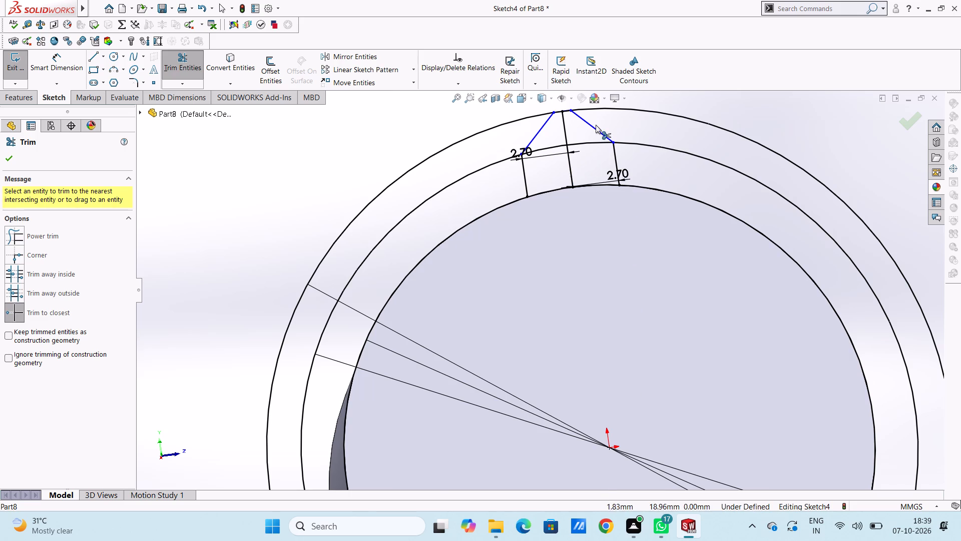
Trim away the centre line's two remaining segments between the 31 mm and 40 mm circles.
scroll(596, 125, "up", 4)
scroll(591, 146, "down", 1)
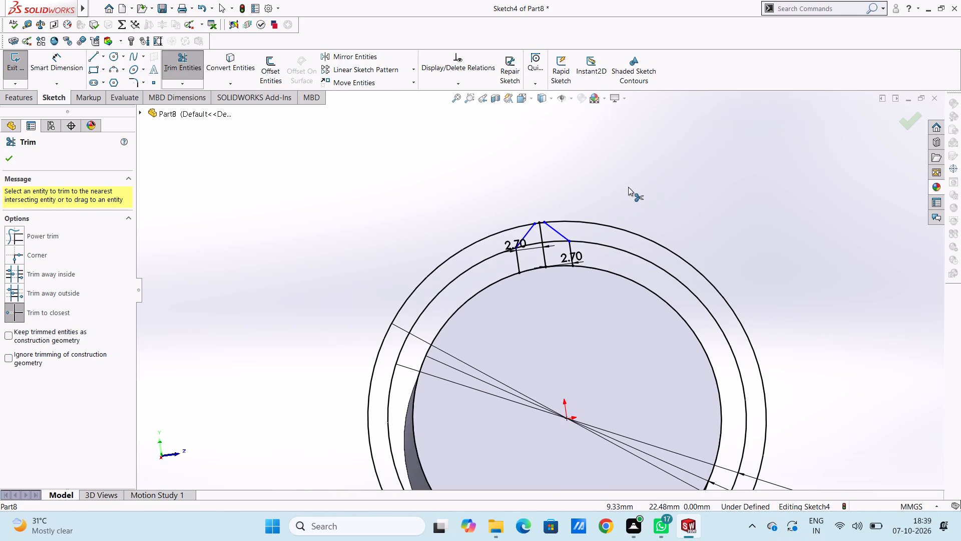
scroll(574, 251, "down", 1)
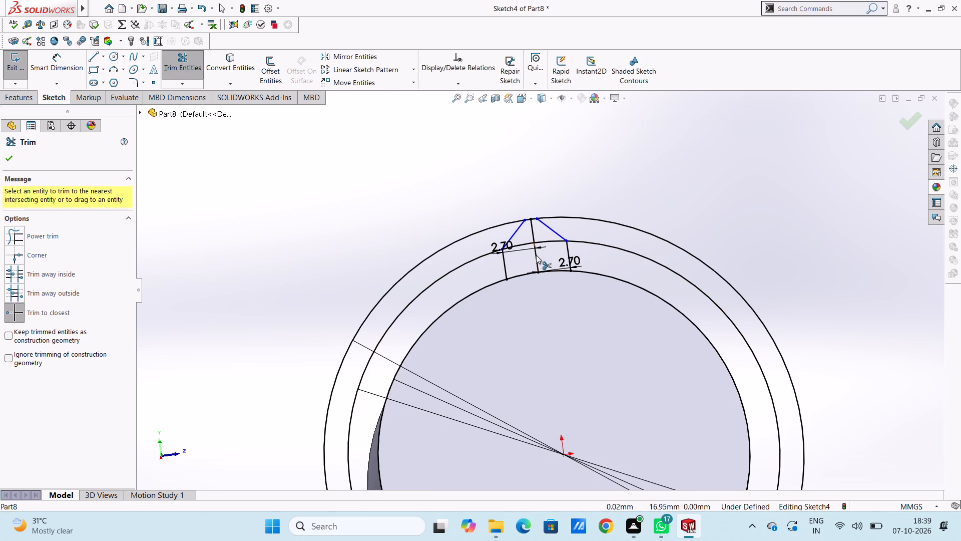
left_click(536, 255)
left_click(532, 229)
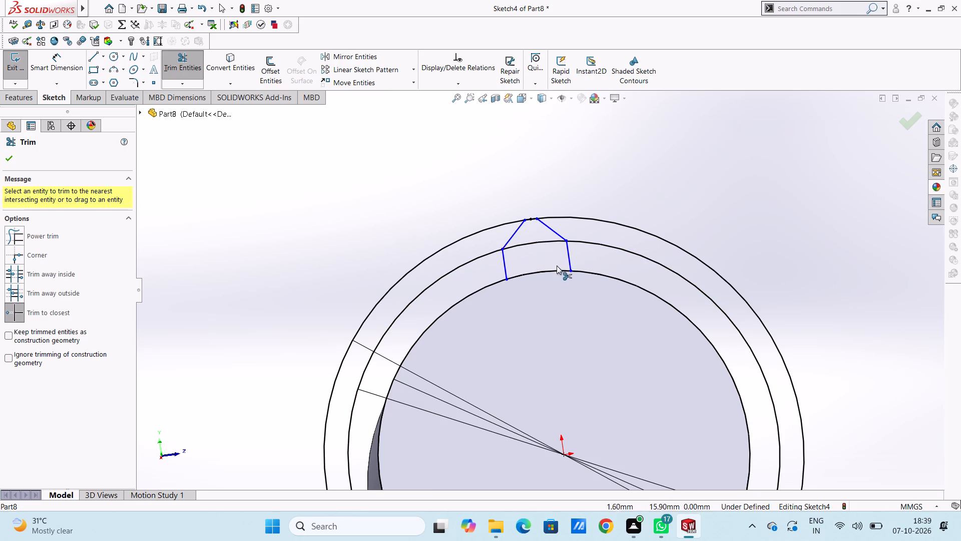
Examine the trimmed tooth outline closely, especially how its short top lines meet the 40 mm circle.
scroll(536, 221, "down", 16)
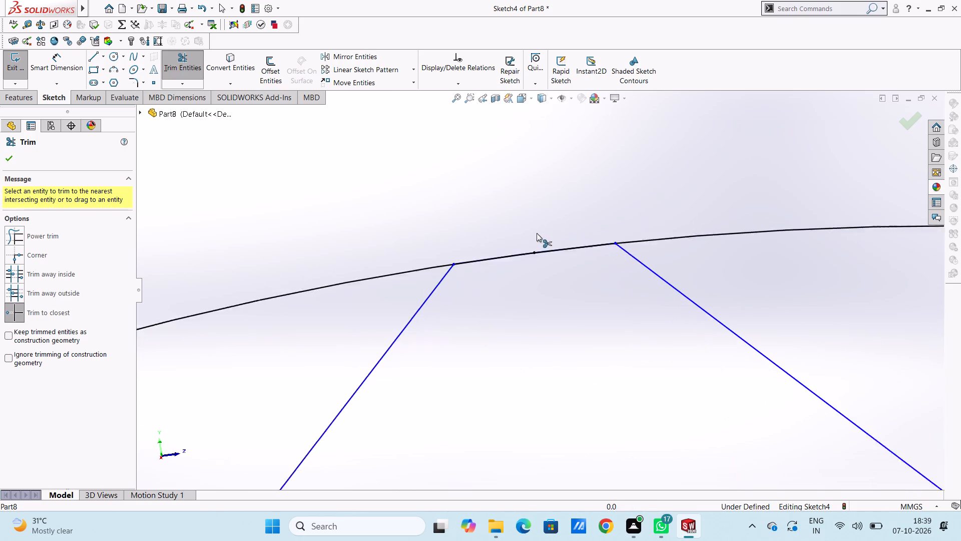
scroll(541, 256, "down", 5)
scroll(516, 296, "down", 4)
scroll(537, 258, "down", 4)
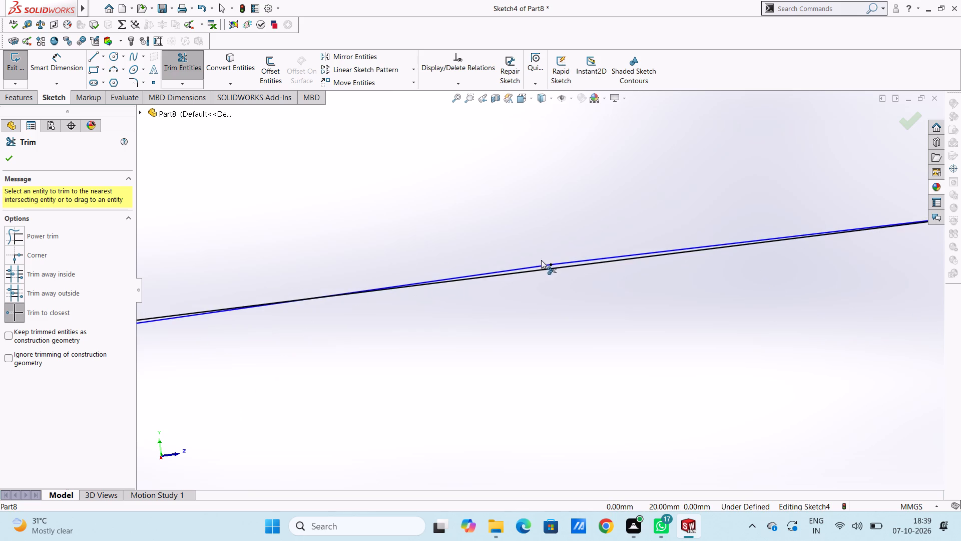
scroll(557, 262, "down", 4)
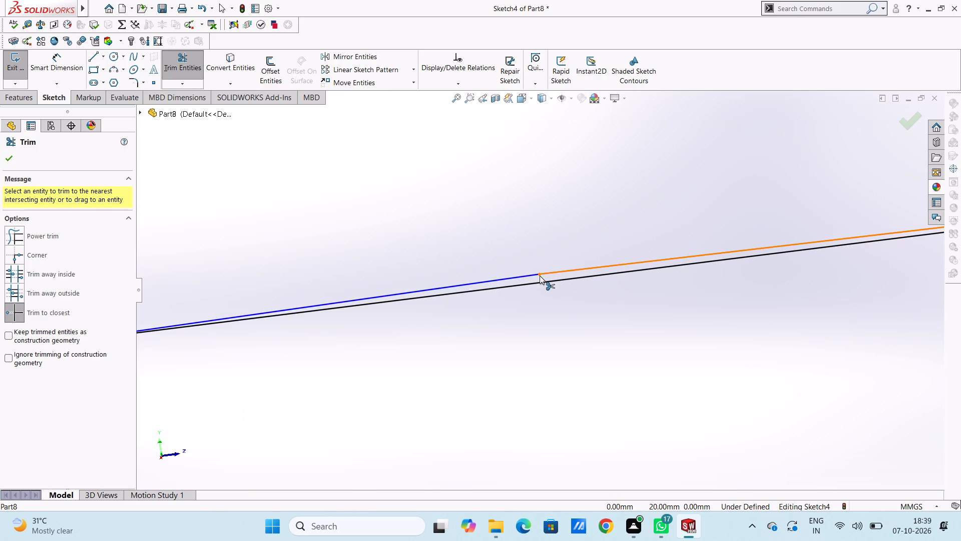
scroll(550, 284, "up", 18)
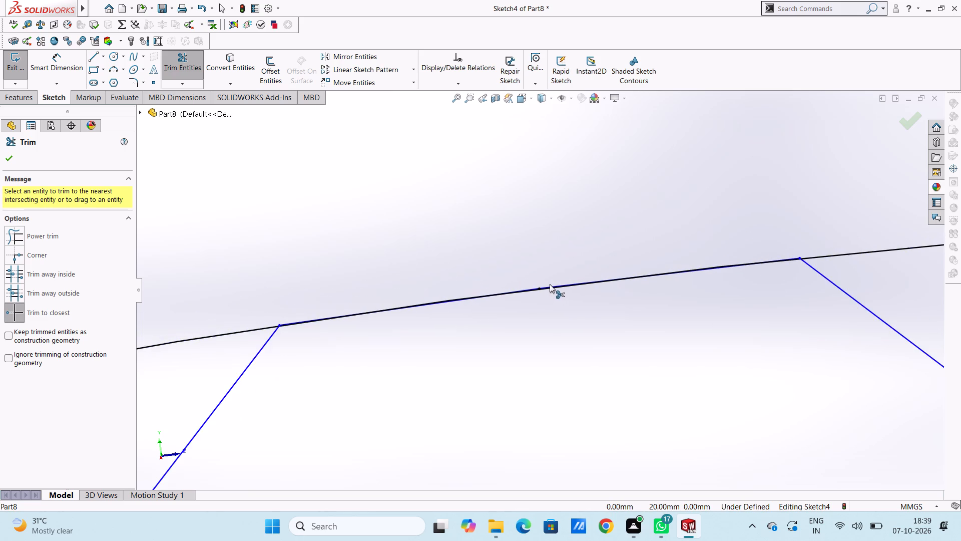
scroll(550, 284, "up", 20)
scroll(550, 284, "up", 1)
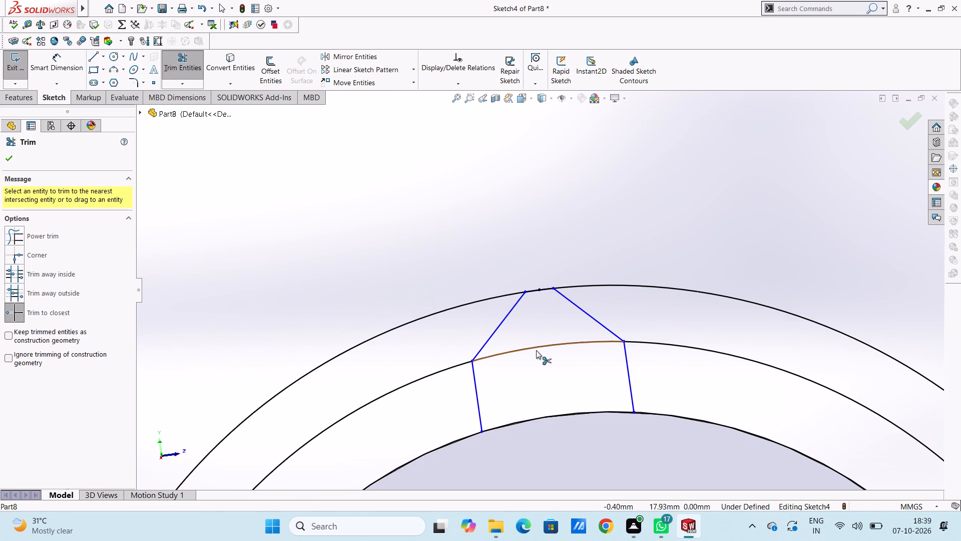
scroll(536, 350, "up", 3)
scroll(525, 394, "up", 2)
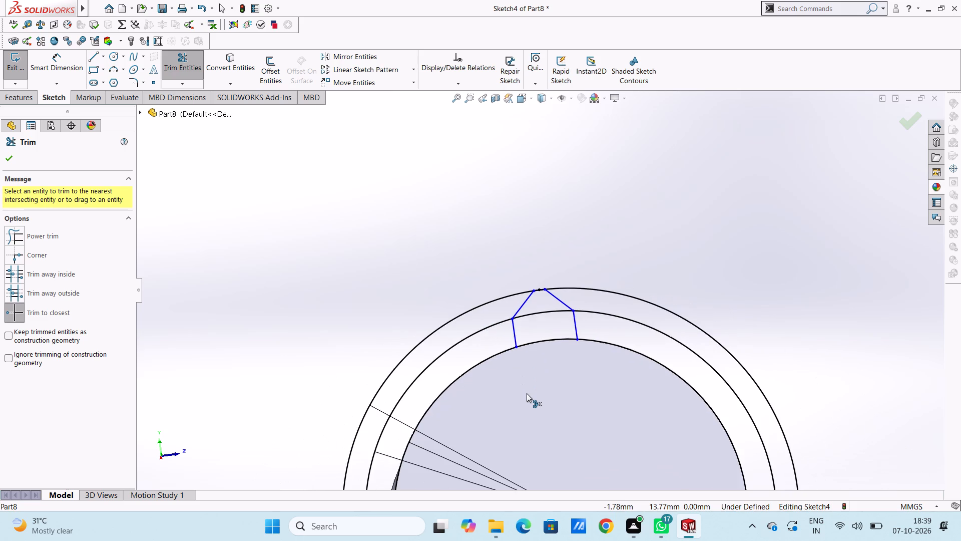
scroll(532, 391, "down", 1)
scroll(546, 393, "up", 5)
middle_click_drag(588, 379, 594, 368)
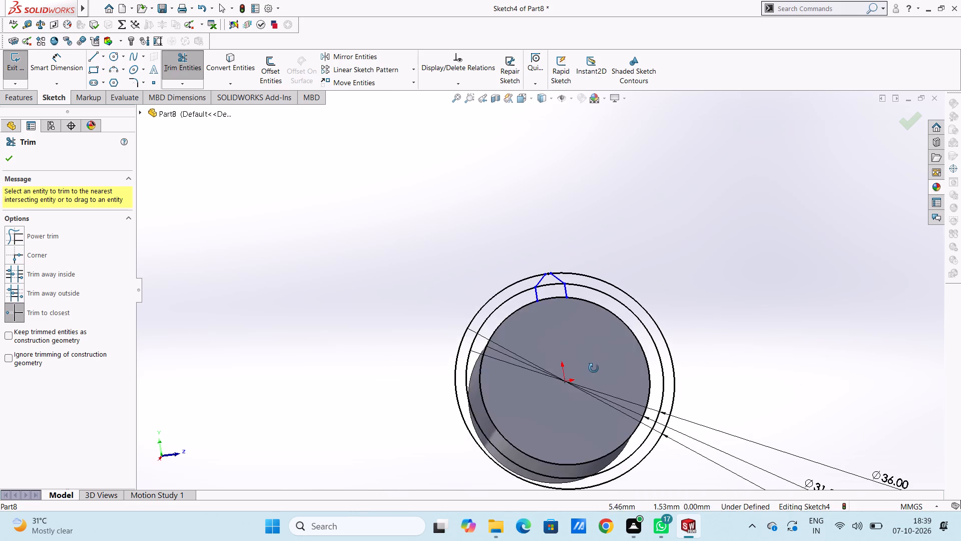
middle_click_drag(594, 368, 582, 404)
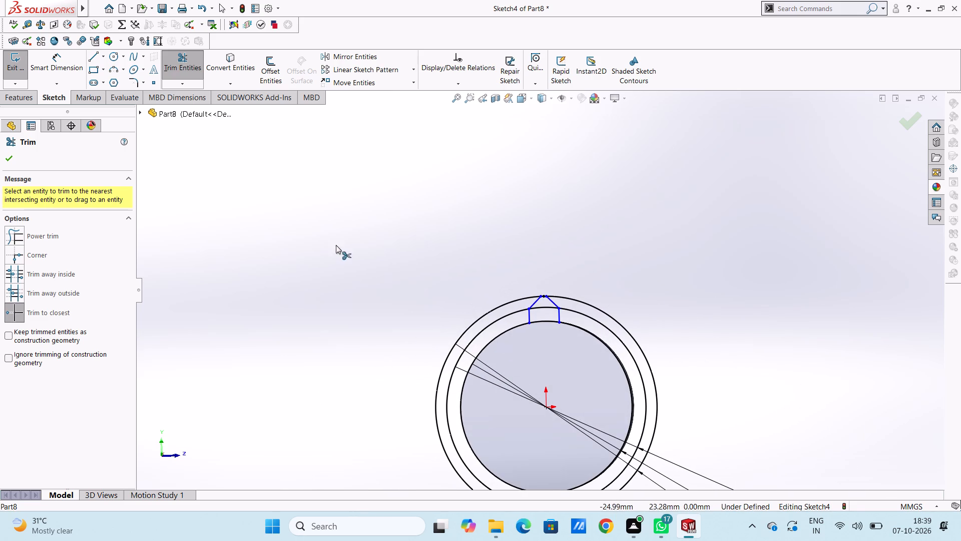
left_click(12, 156)
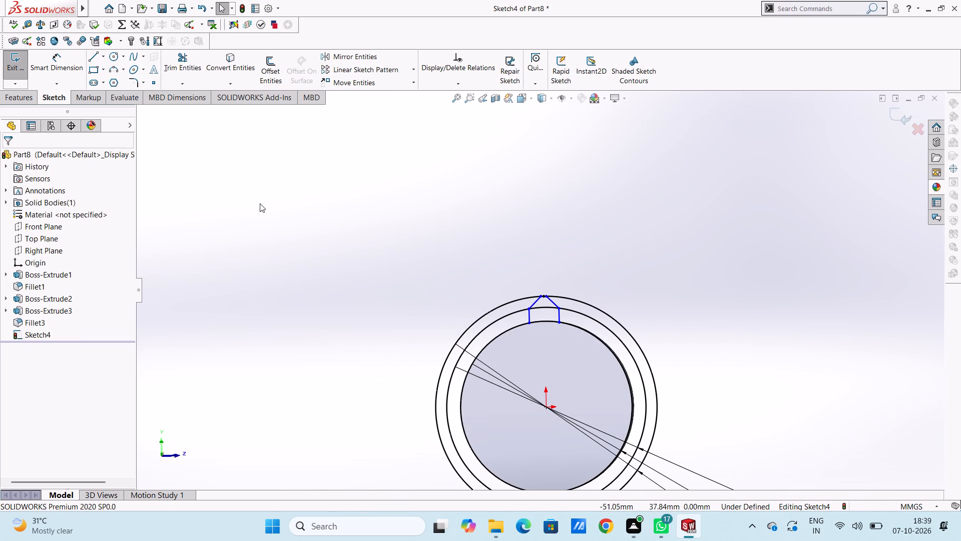
key("ctrl+3")
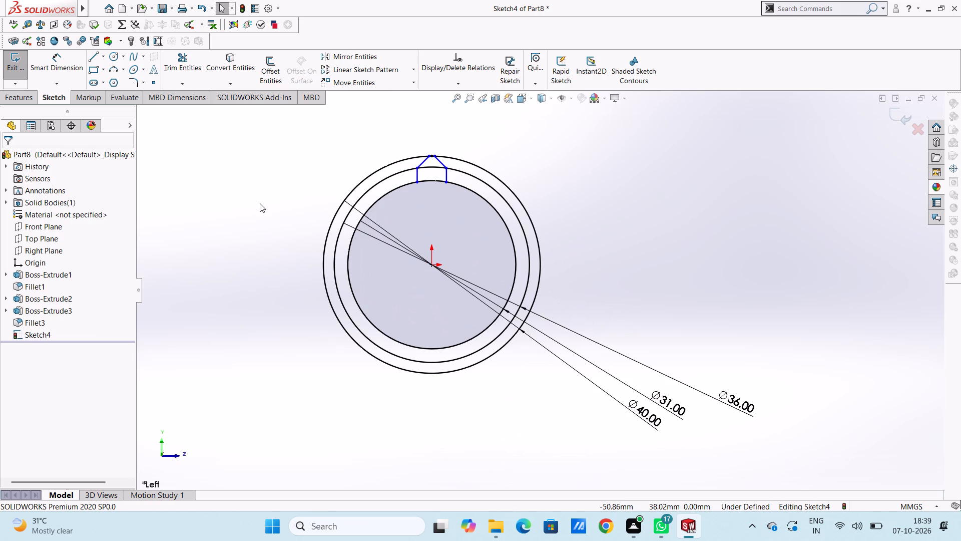
scroll(260, 203, "up", 3)
scroll(493, 218, "down", 5)
scroll(384, 252, "down", 2)
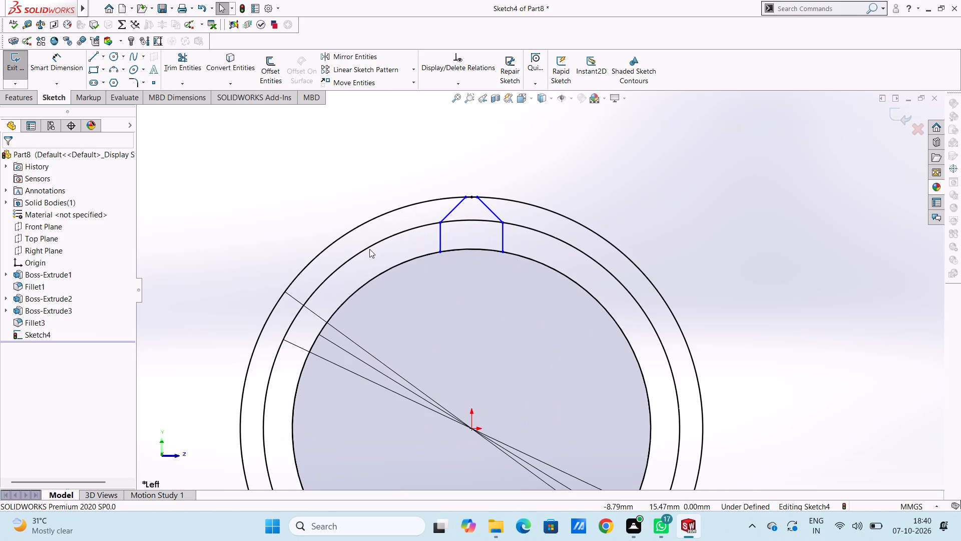
scroll(487, 210, "down", 11)
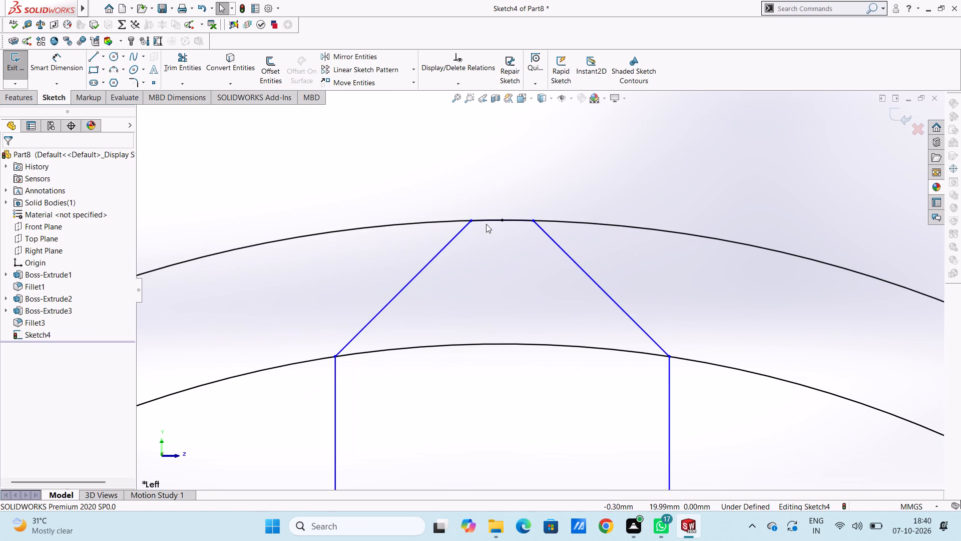
scroll(486, 224, "down", 2)
scroll(525, 242, "up", 13)
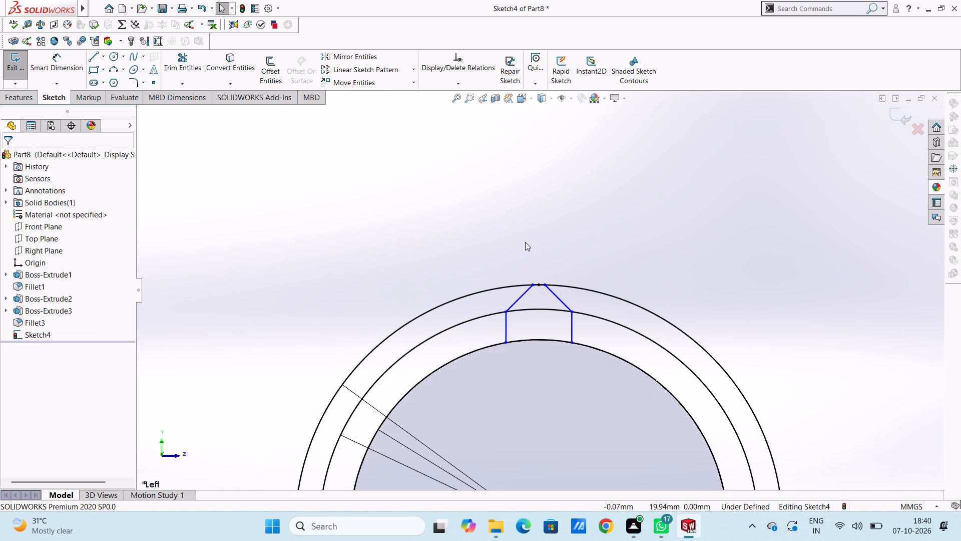
scroll(530, 326, "up", 5)
scroll(562, 383, "down", 5)
scroll(477, 136, "up", 2)
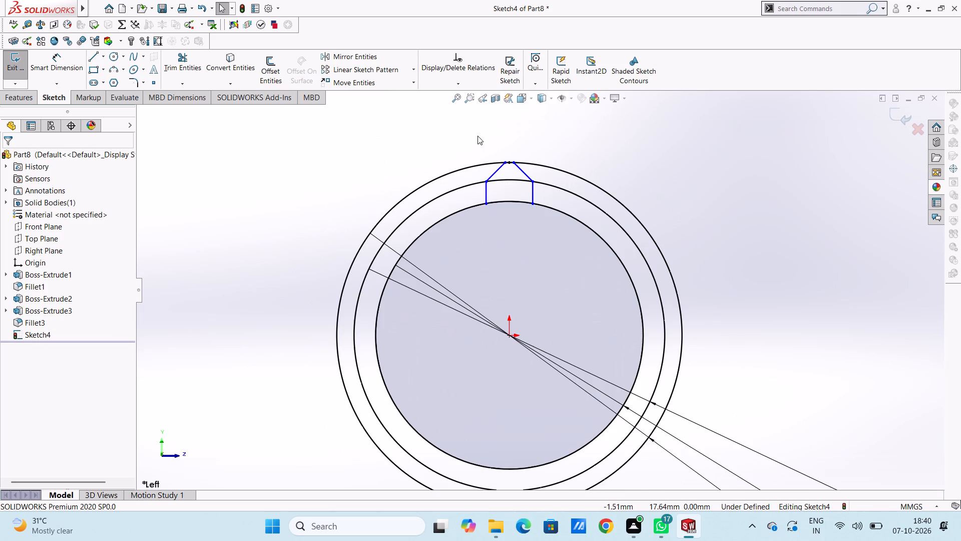
scroll(541, 157, "down", 3)
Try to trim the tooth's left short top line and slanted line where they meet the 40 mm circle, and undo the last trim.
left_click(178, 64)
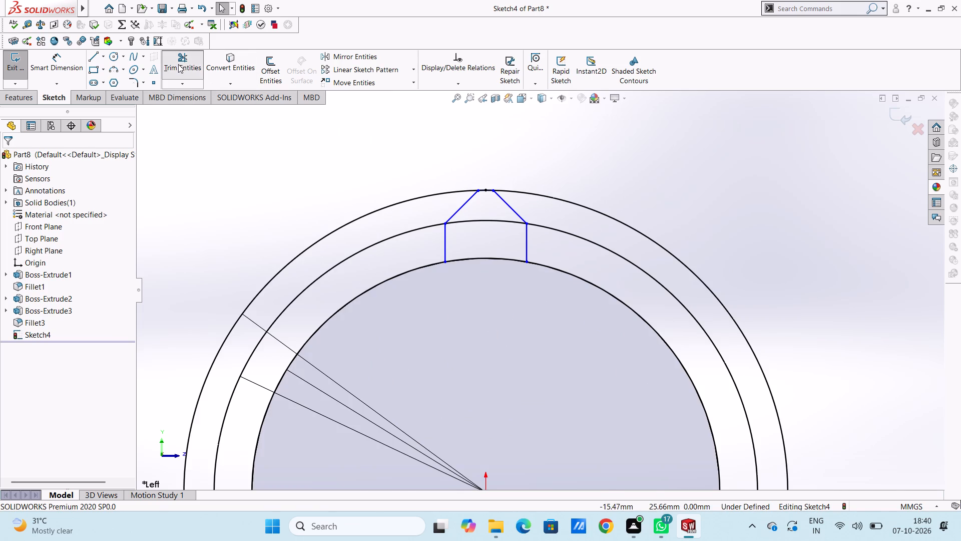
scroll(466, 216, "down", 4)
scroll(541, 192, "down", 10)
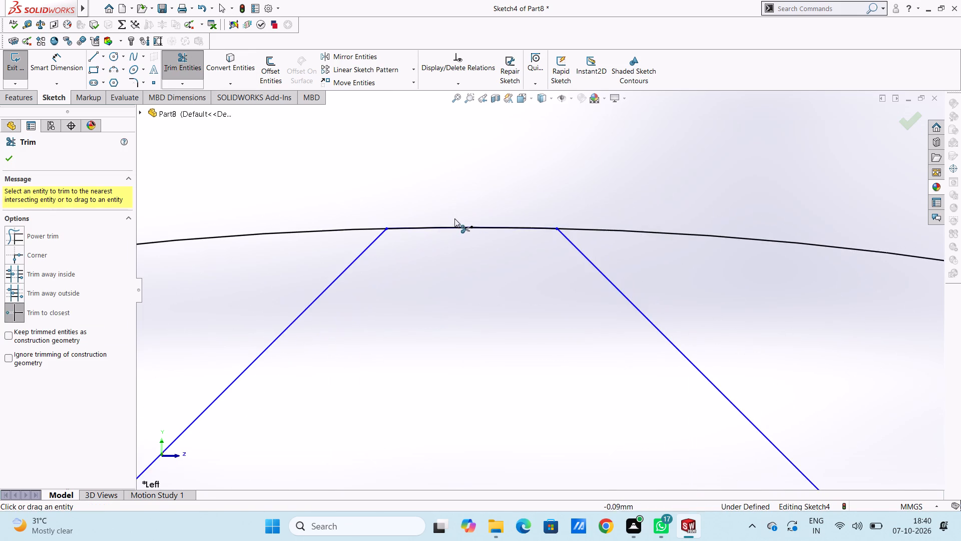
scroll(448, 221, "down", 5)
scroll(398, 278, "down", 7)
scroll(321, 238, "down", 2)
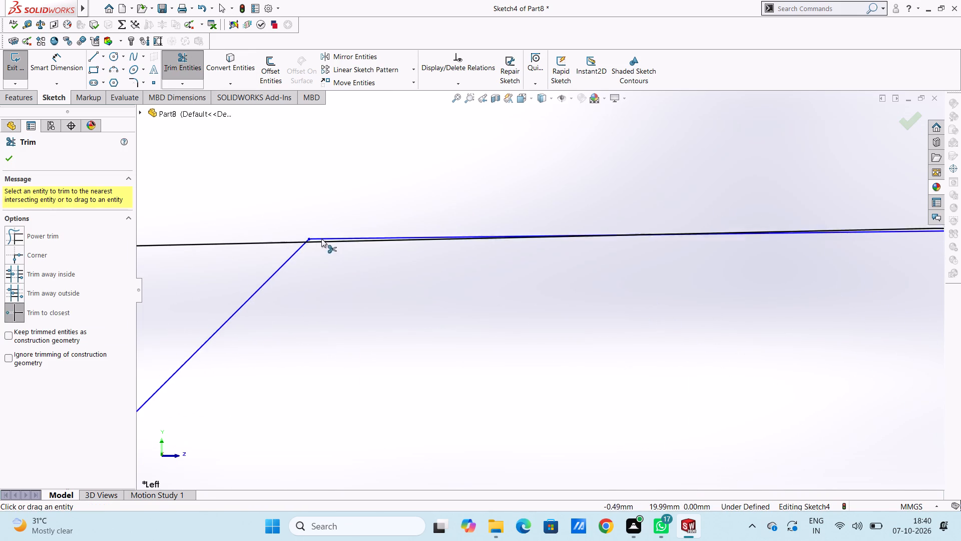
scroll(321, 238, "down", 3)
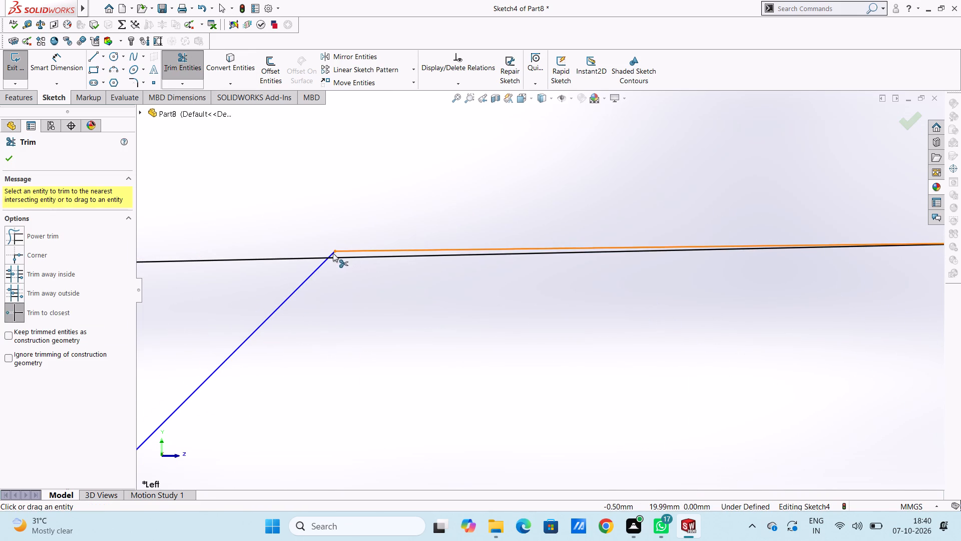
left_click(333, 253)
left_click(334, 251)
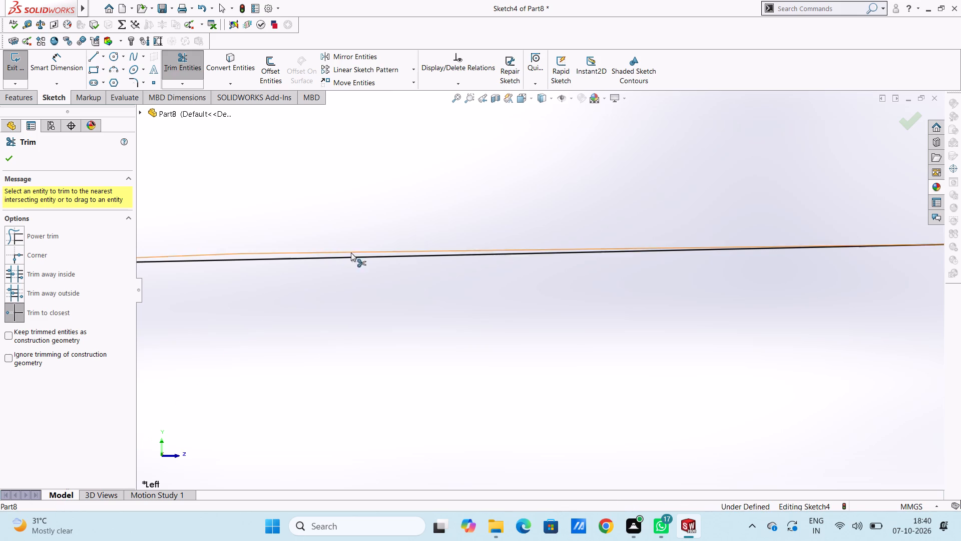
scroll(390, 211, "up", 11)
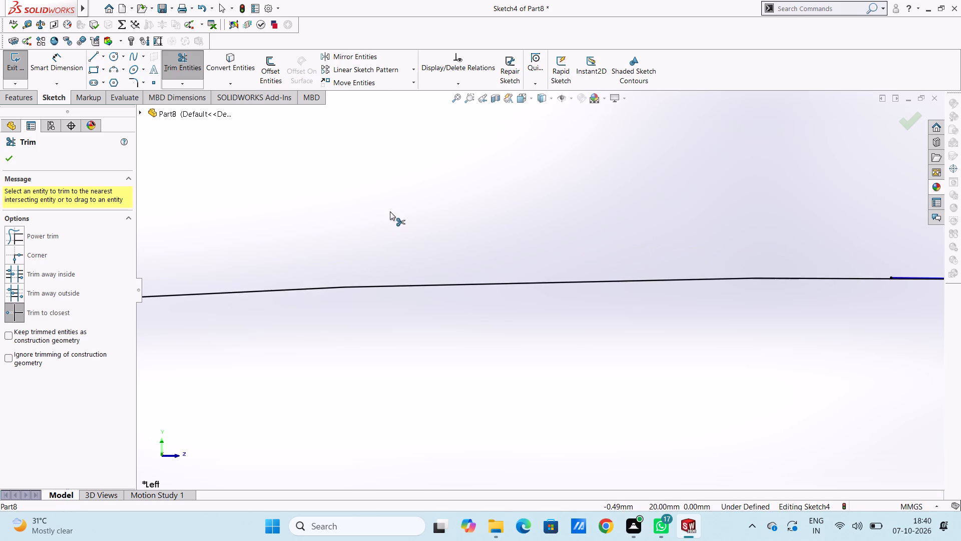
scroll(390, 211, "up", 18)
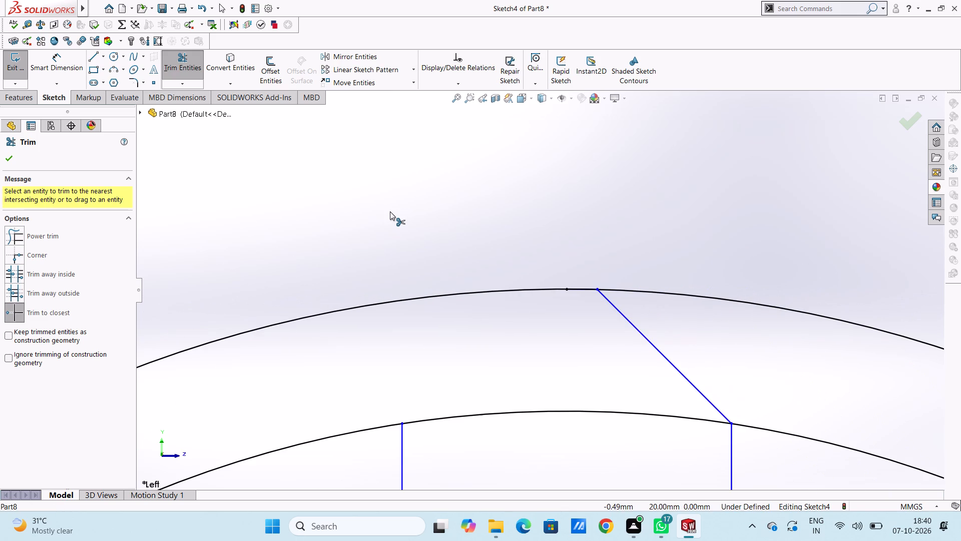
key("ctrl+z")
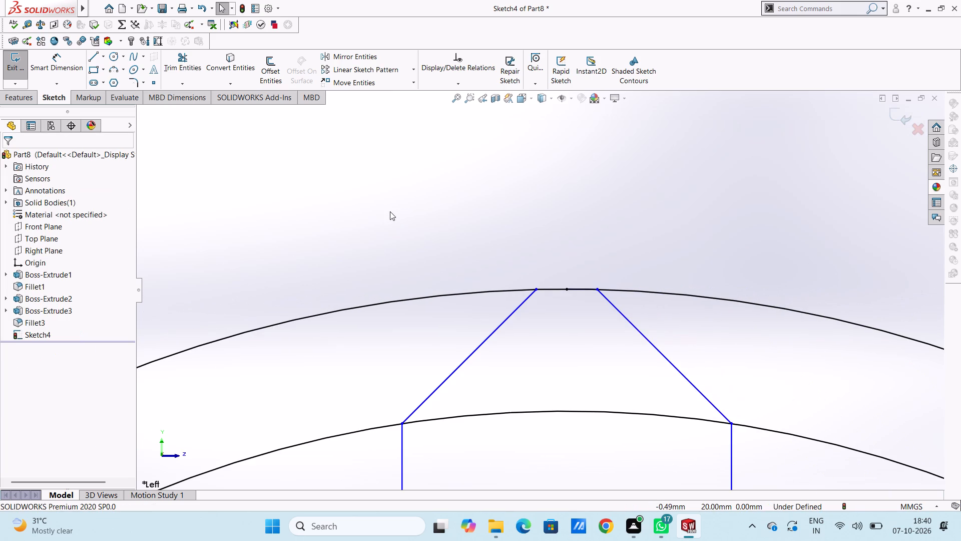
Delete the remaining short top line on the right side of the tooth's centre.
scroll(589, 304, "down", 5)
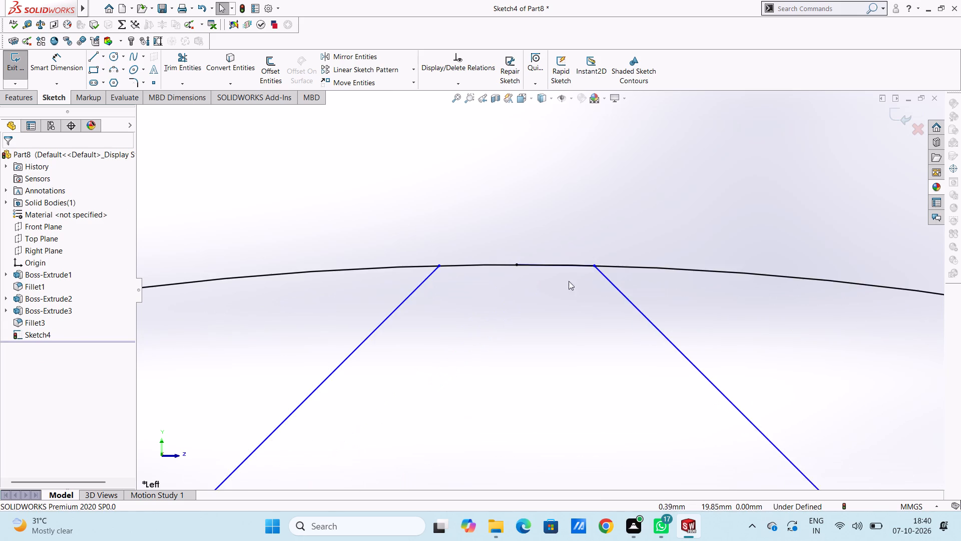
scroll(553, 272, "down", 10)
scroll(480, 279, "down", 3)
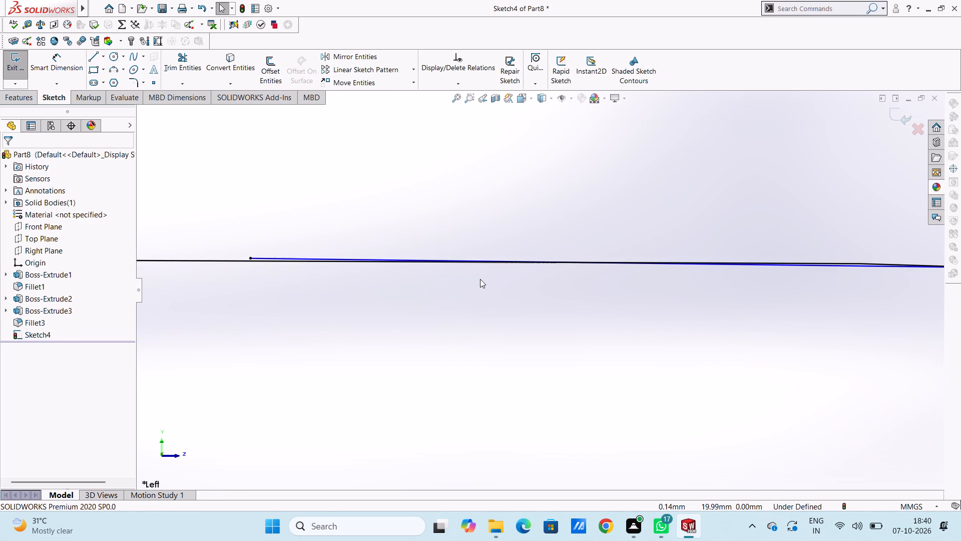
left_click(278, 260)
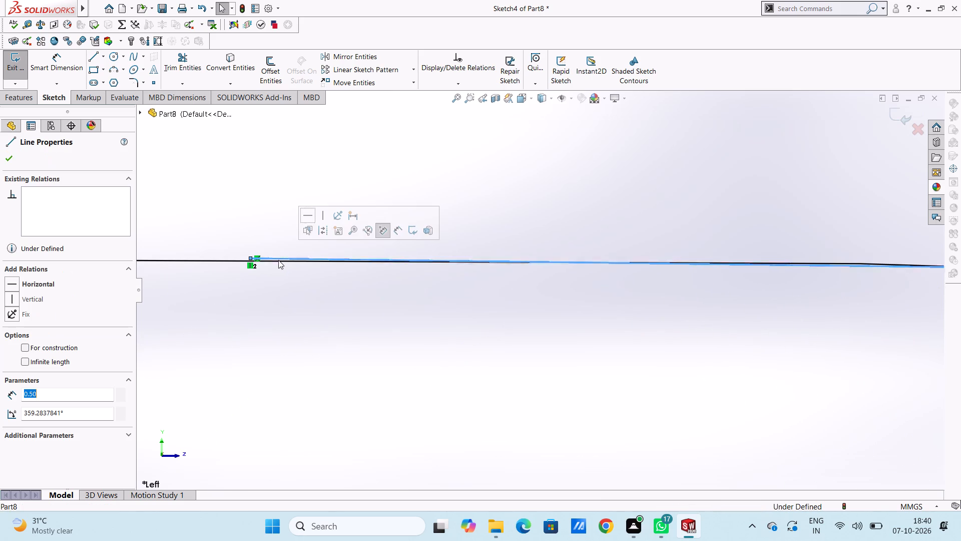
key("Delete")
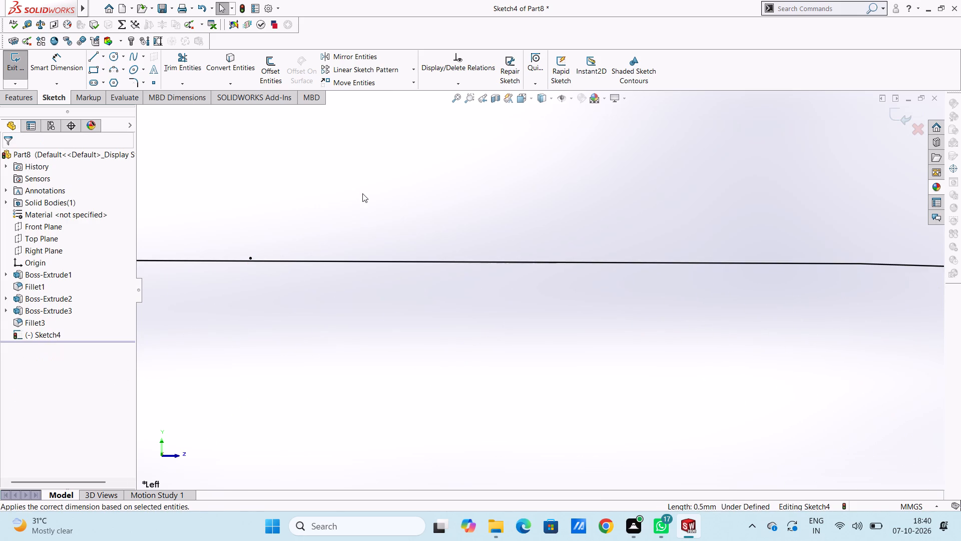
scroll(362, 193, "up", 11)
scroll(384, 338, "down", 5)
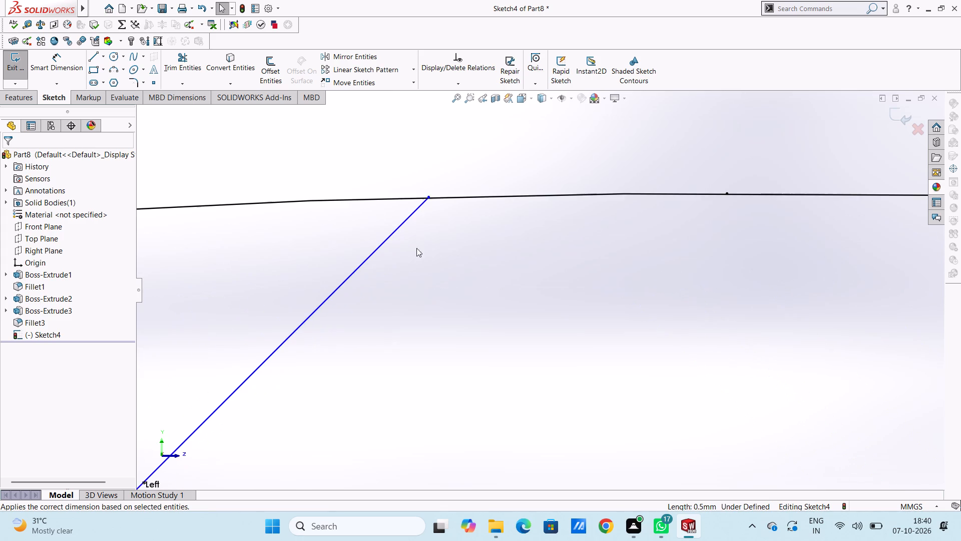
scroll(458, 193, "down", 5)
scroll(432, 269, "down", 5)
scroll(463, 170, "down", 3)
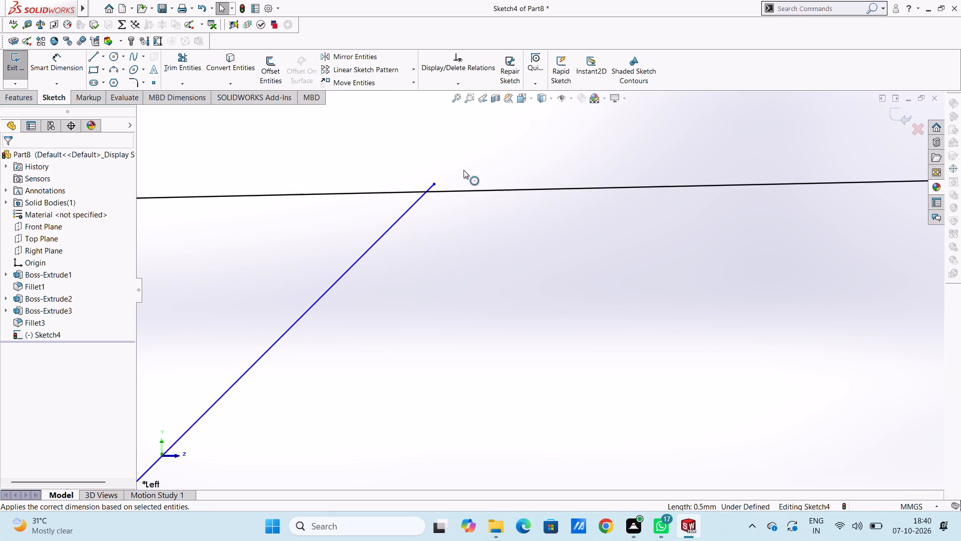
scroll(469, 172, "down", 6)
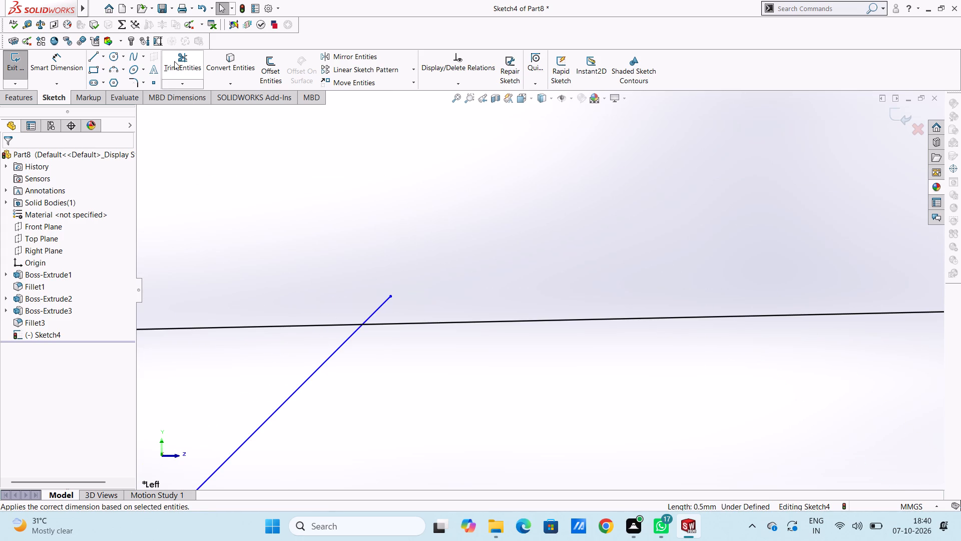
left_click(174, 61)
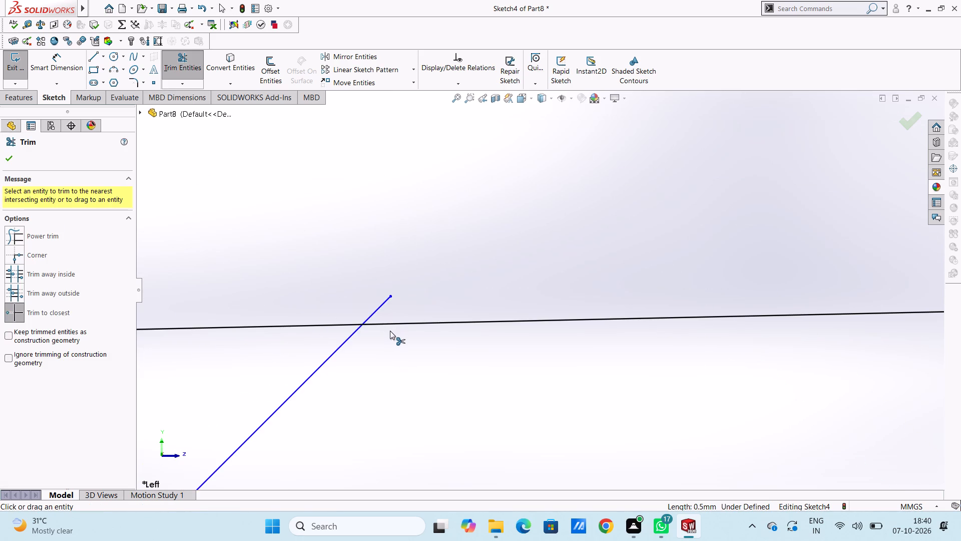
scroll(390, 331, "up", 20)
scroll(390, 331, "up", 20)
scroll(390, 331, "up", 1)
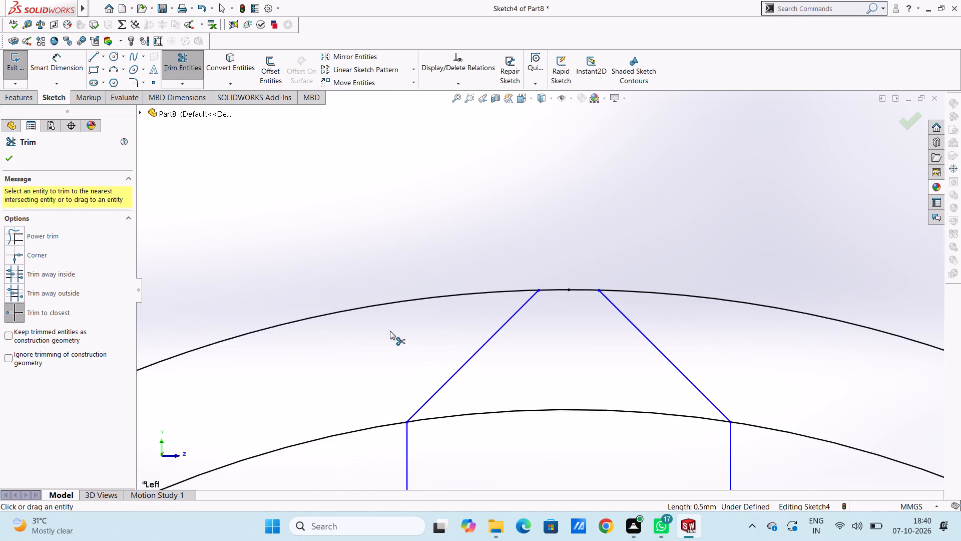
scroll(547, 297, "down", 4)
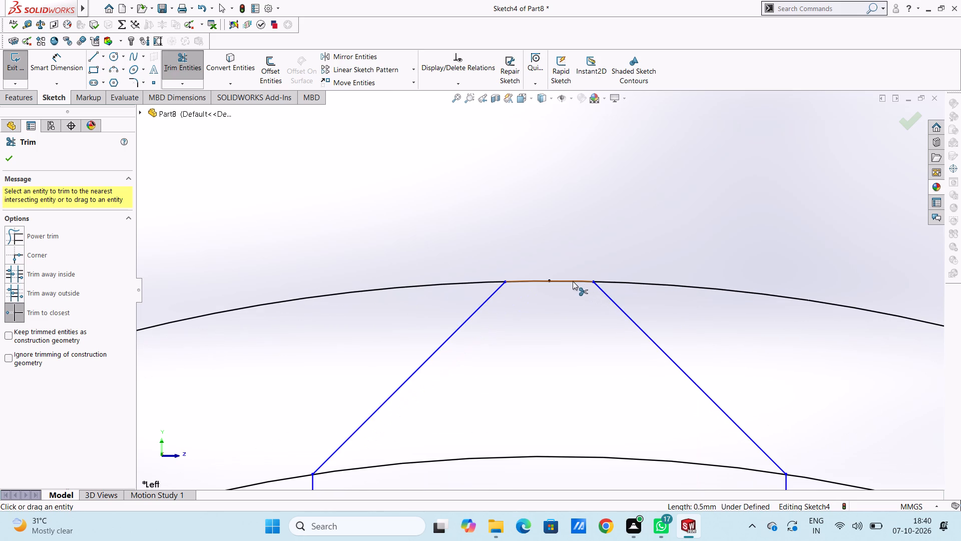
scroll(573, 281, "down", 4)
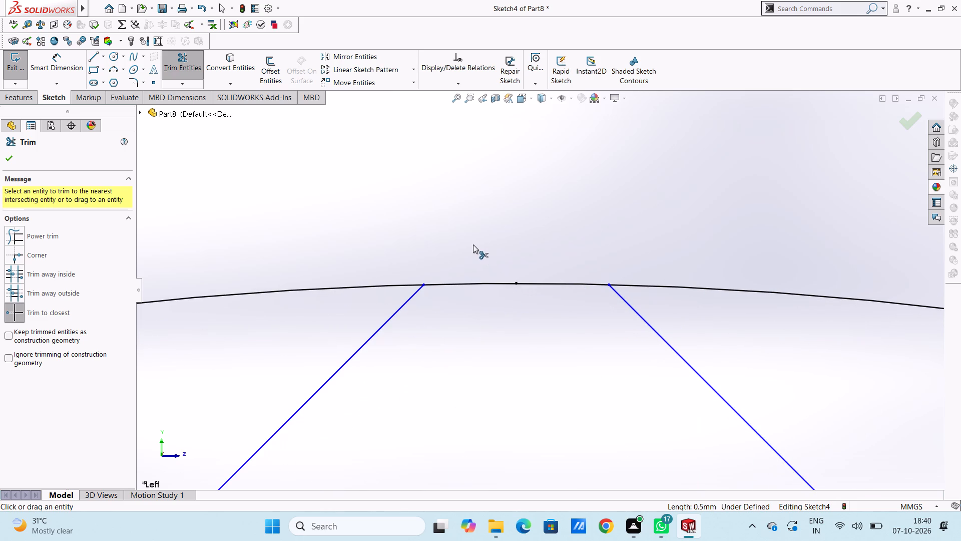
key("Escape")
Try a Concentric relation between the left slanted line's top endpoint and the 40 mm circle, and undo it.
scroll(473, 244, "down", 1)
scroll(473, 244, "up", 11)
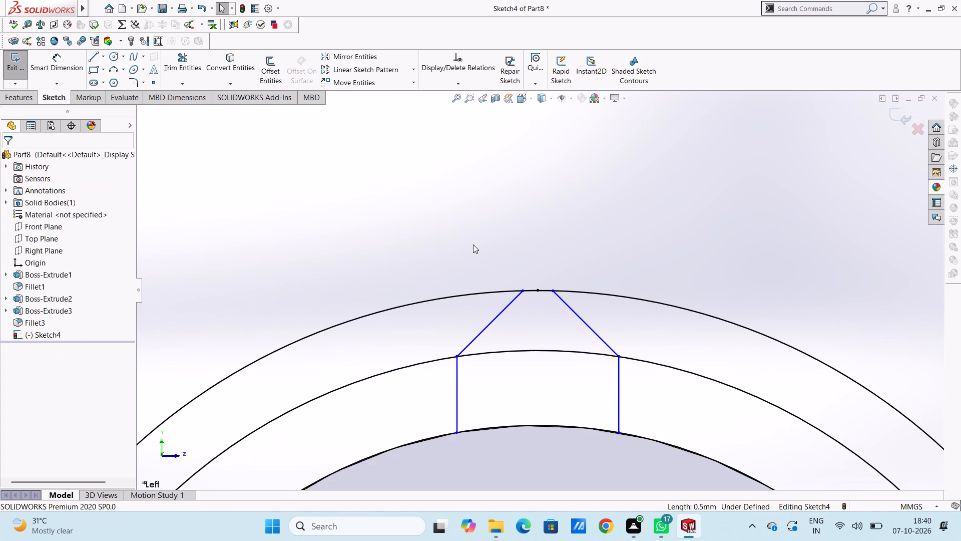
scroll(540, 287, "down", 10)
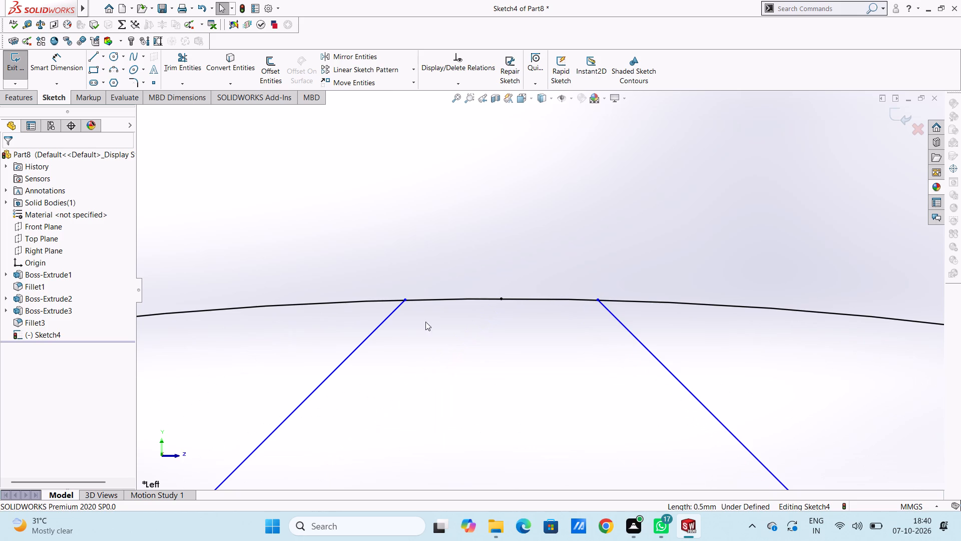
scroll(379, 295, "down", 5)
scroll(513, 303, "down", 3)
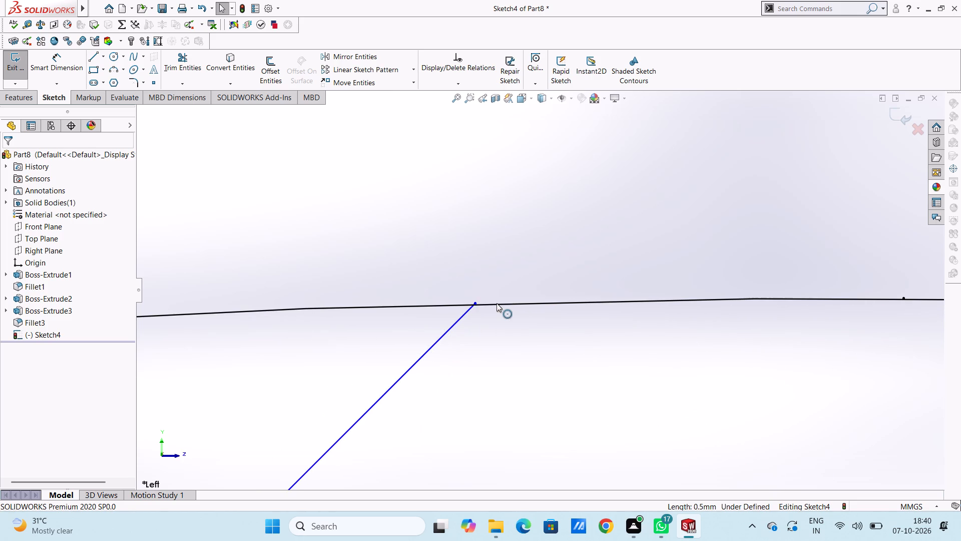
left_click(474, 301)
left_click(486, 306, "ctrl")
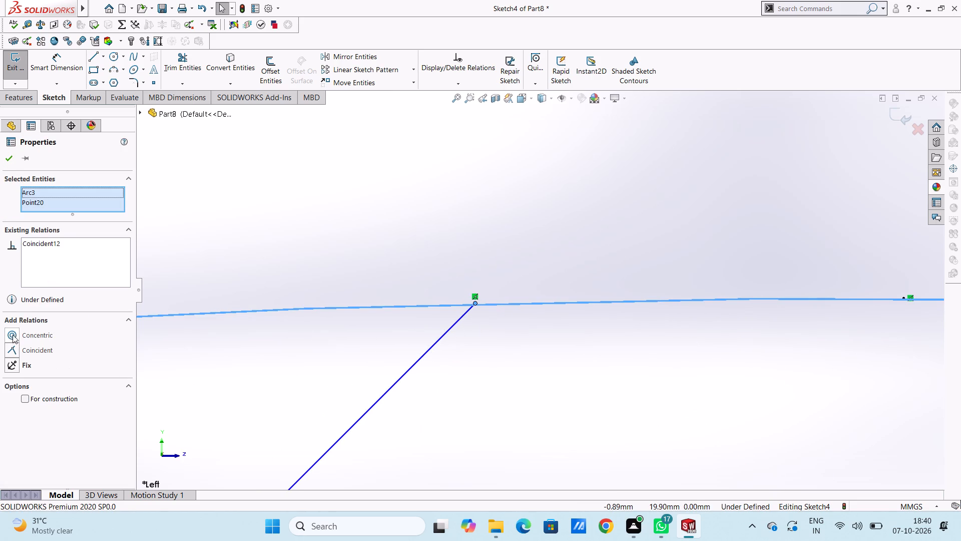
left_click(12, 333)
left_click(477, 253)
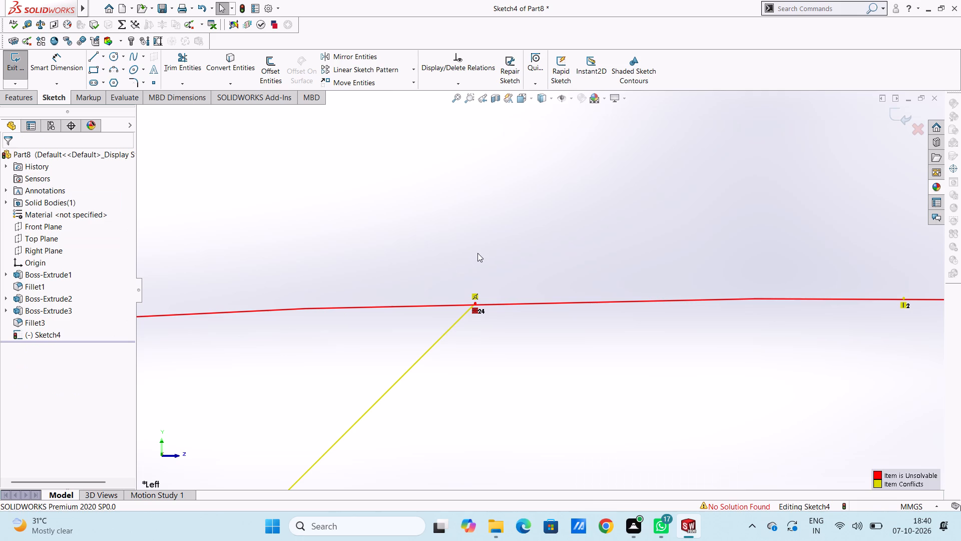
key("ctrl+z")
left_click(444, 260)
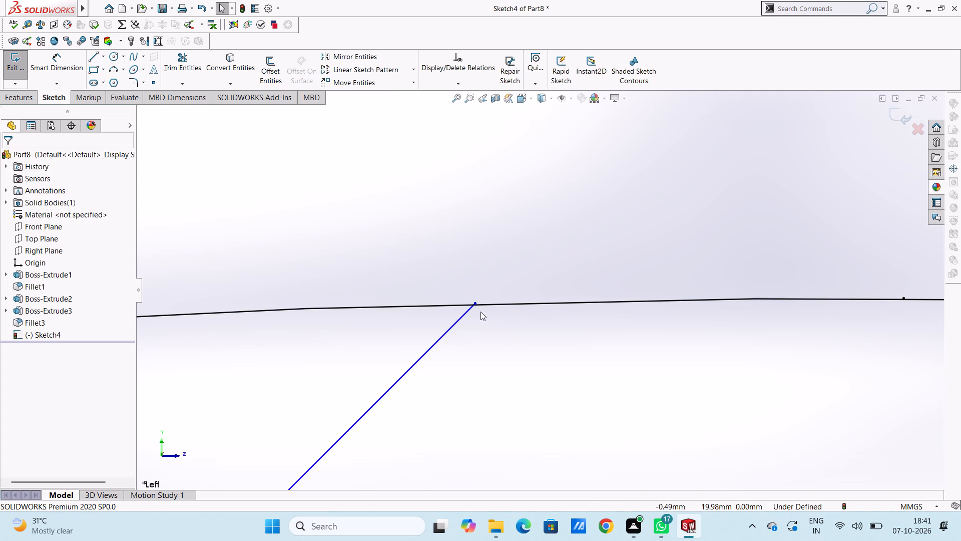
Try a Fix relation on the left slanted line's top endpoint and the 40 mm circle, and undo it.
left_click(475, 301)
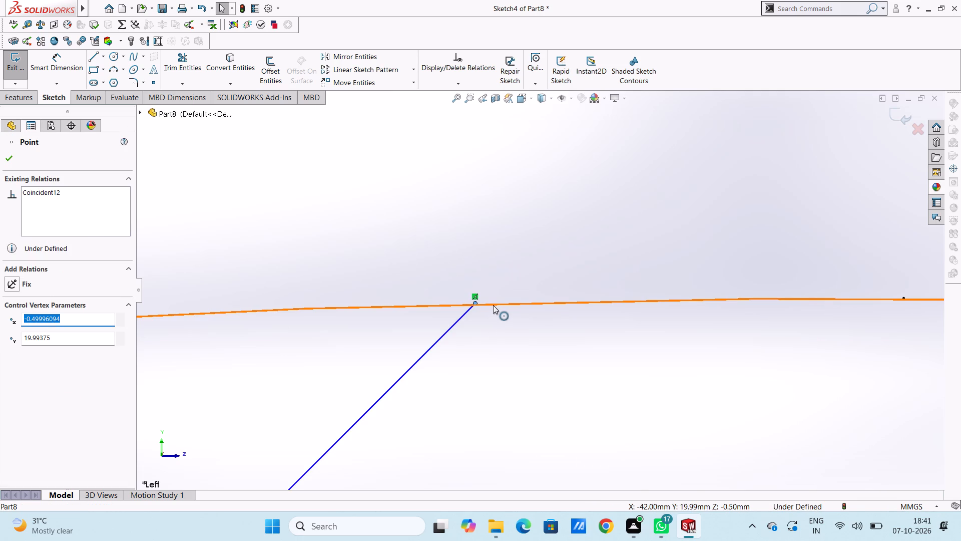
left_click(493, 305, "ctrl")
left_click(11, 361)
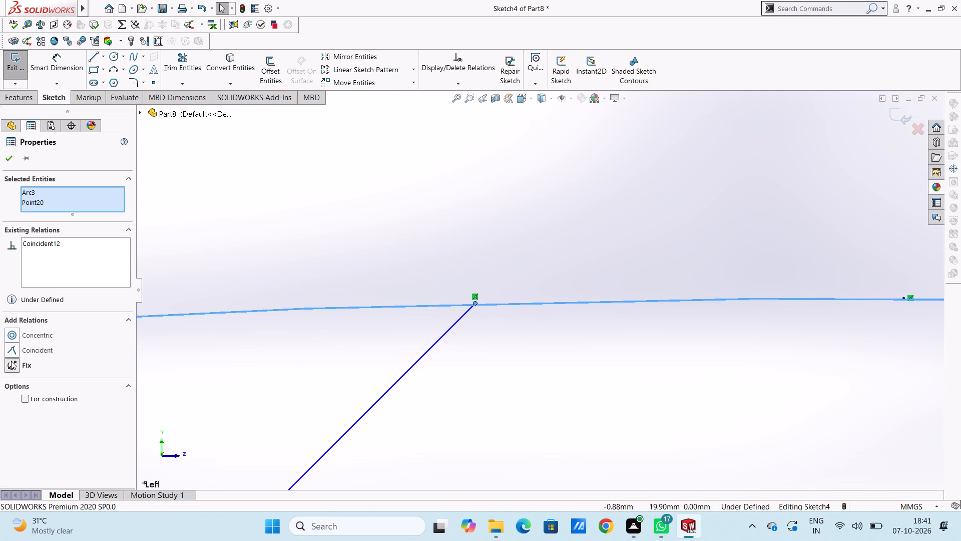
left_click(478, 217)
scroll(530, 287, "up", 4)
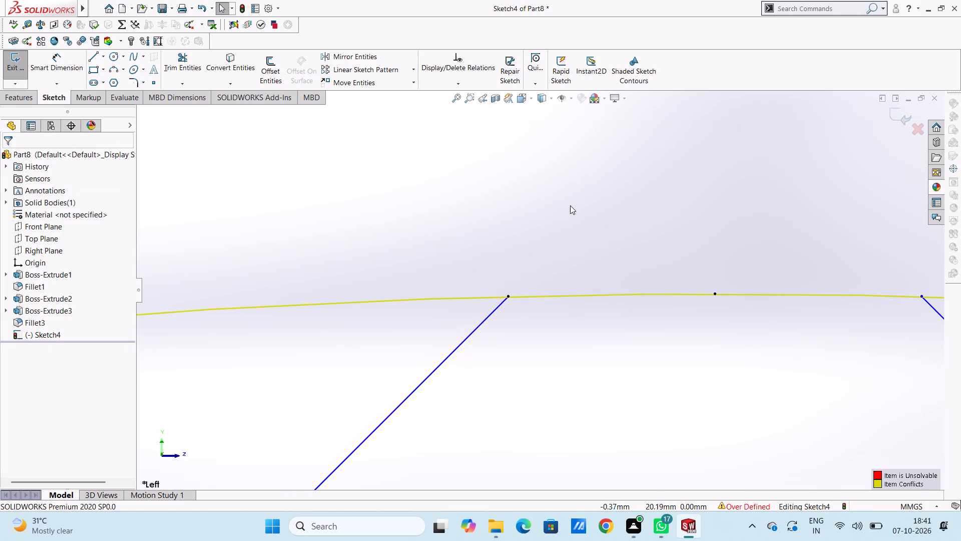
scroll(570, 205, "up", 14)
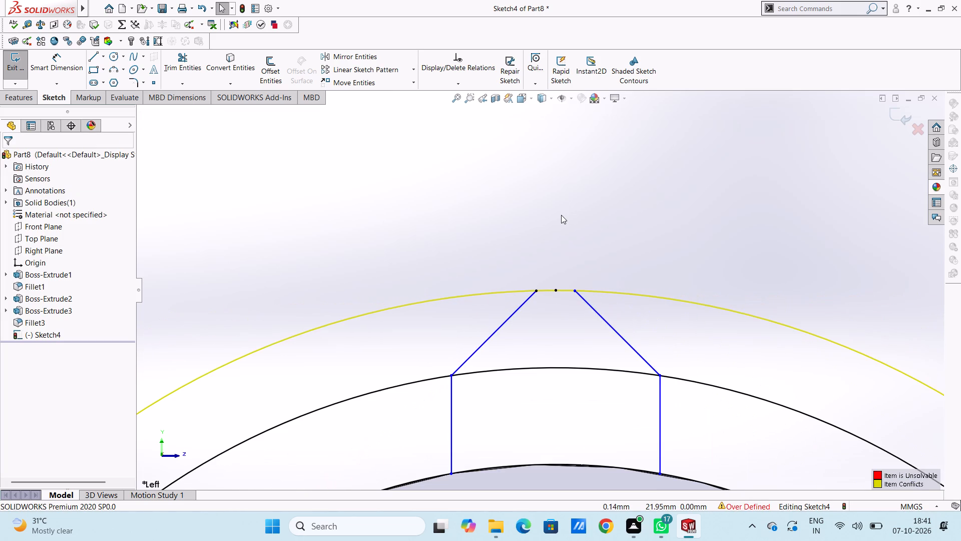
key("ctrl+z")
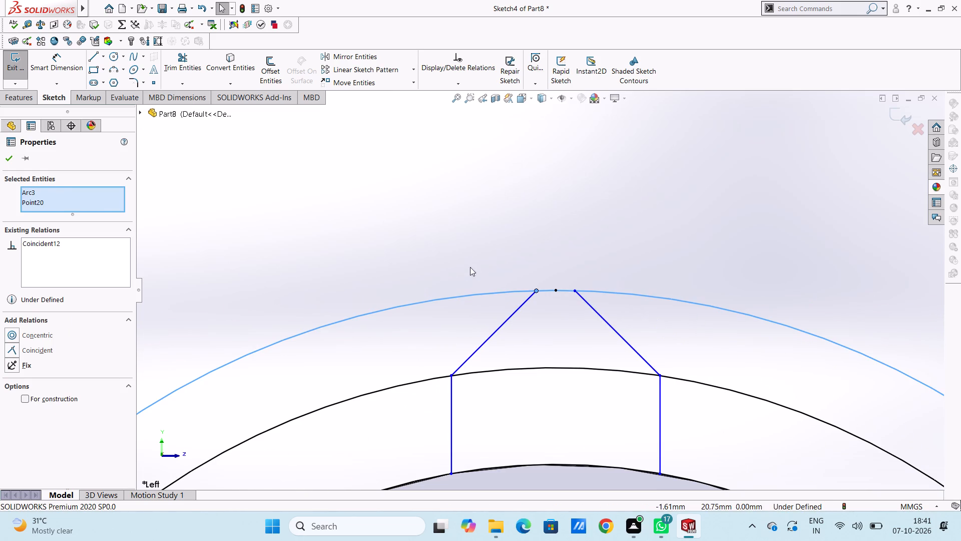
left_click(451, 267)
Undo the removal of the short top lines and the latest trims, back to the full centre line between the 31 mm and 40 mm circles.
key("ctrl+z")
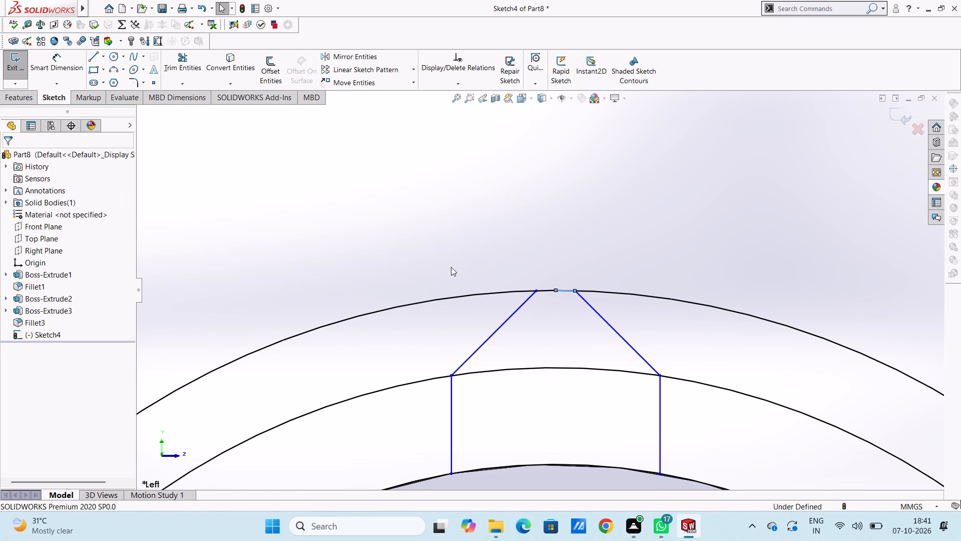
key("ctrl+z")
key("ctrl+z")
key("ctrl+z")
key("ctrl+z")
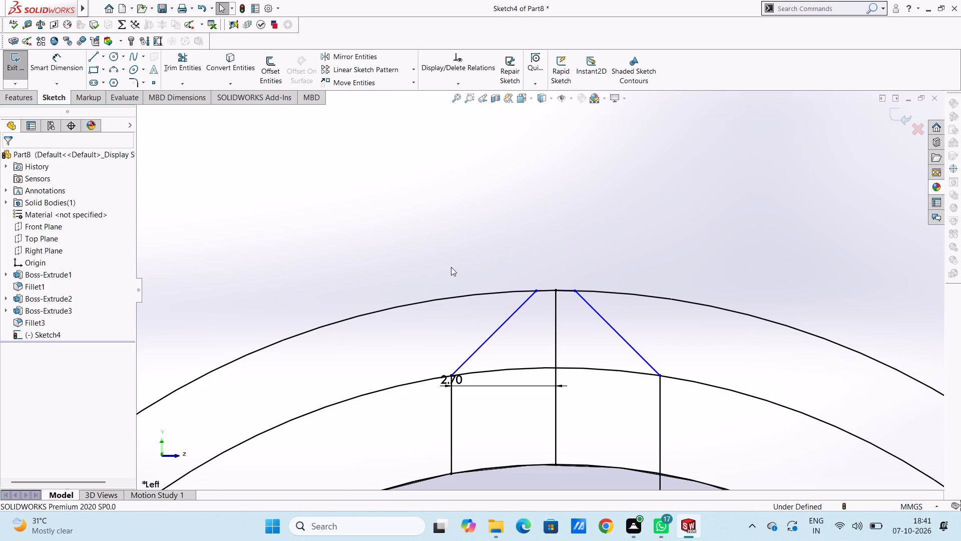
Trim away both slanted lines and the short top remnants between the 36 mm and 40 mm circles.
left_click(180, 57)
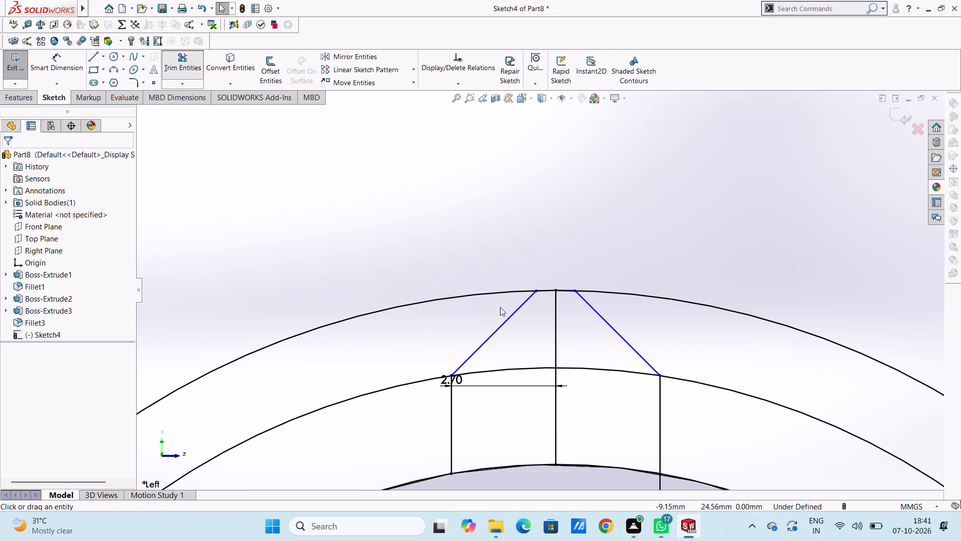
left_click(512, 314)
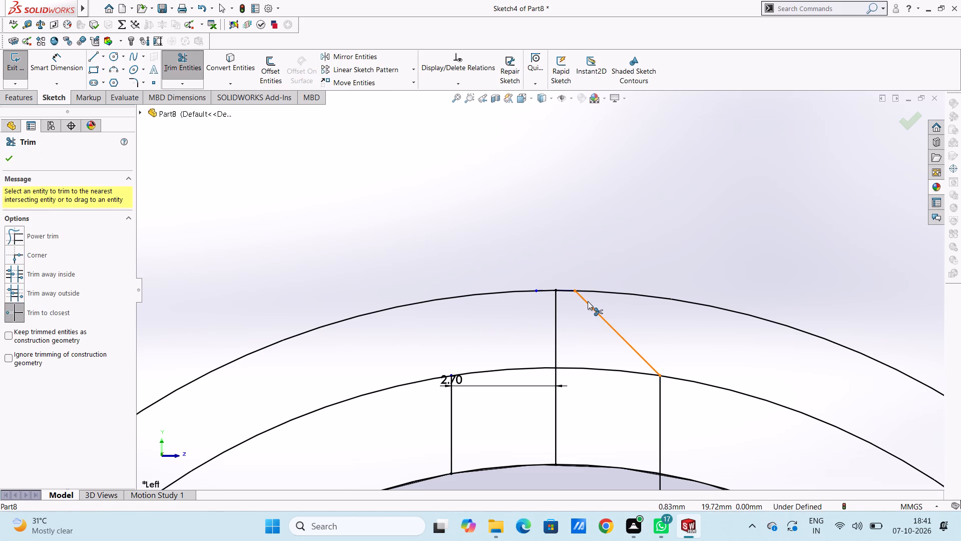
left_click(588, 301)
left_click(566, 292)
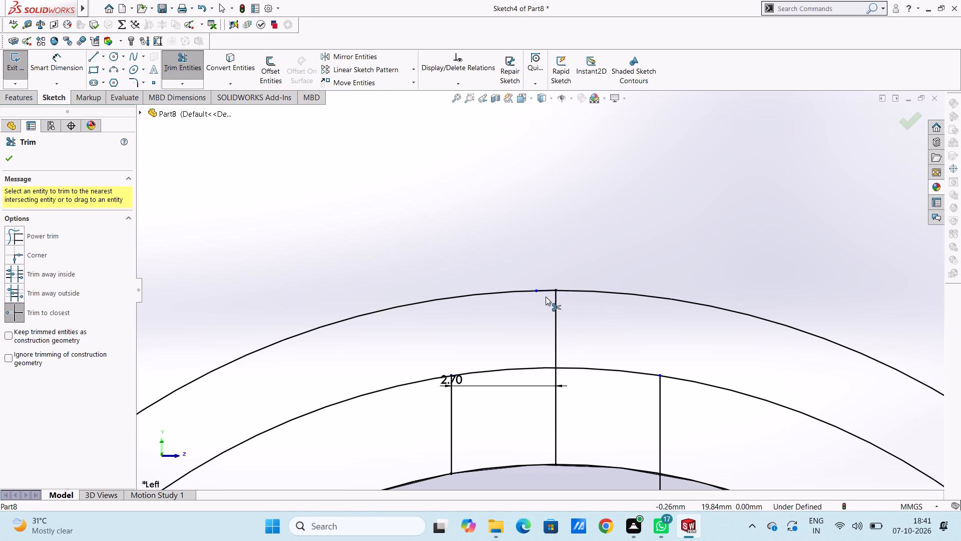
left_click(546, 293)
left_click(17, 159)
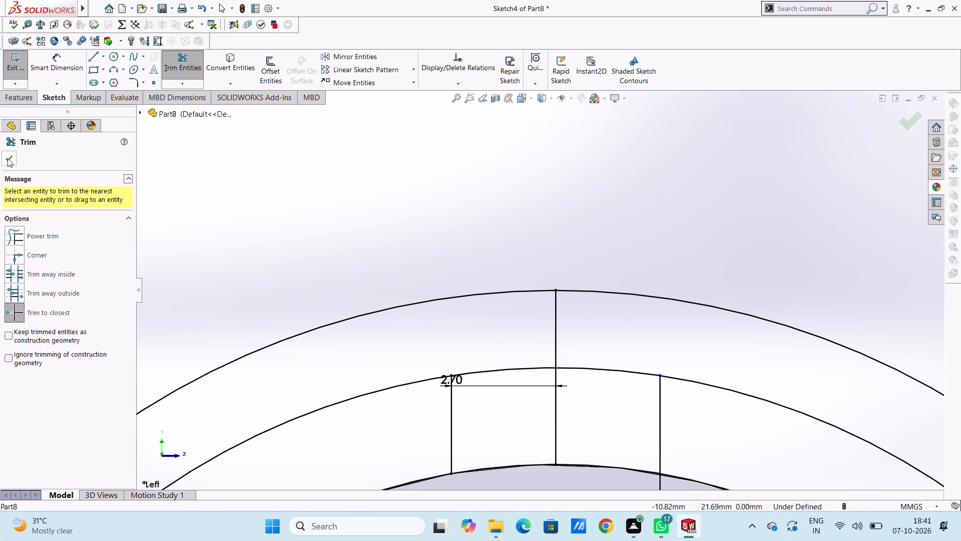
left_click(8, 158)
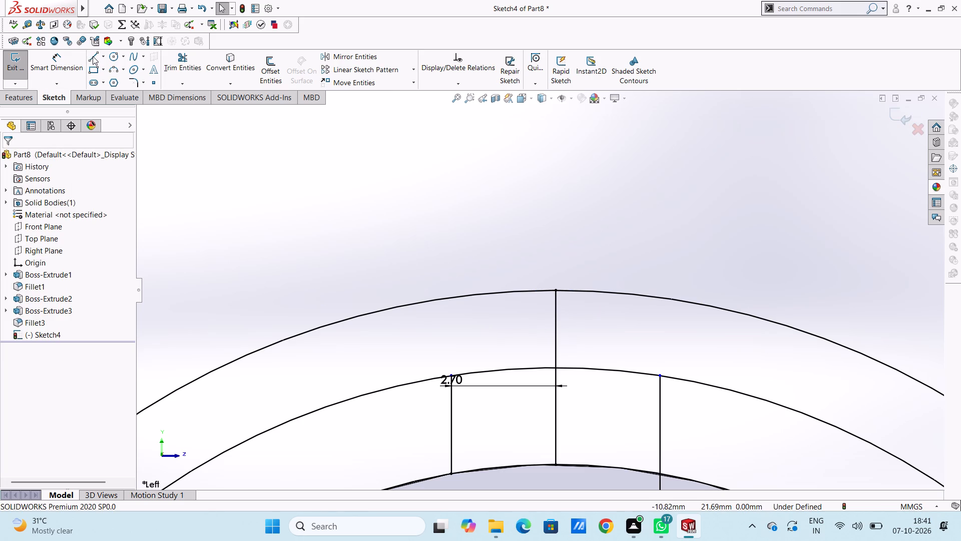
Sketch a tapered outline joining the tops of both vertical lines, with a short horizontal top above the 40 mm circle and a left flank about 4.1 mm long.
left_click(93, 56)
left_click(662, 376)
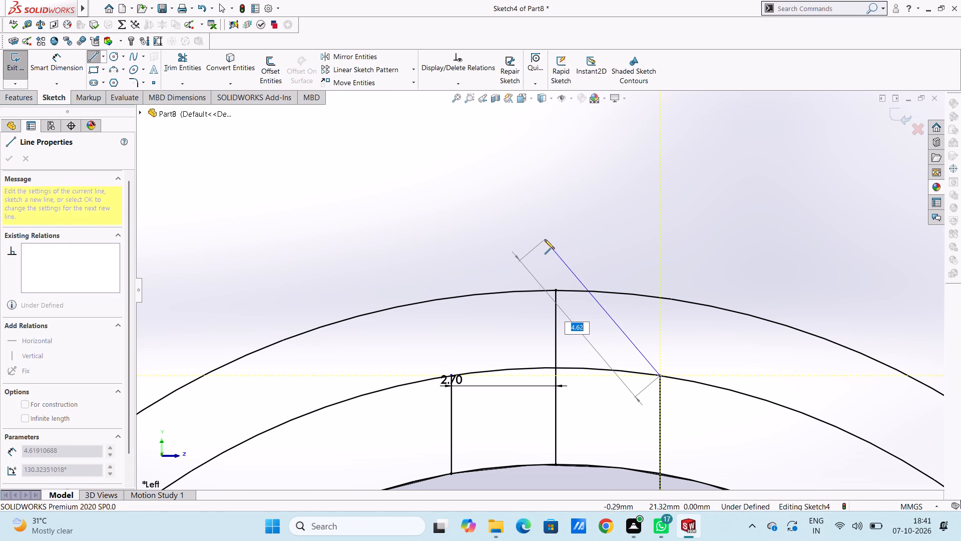
left_click(564, 239)
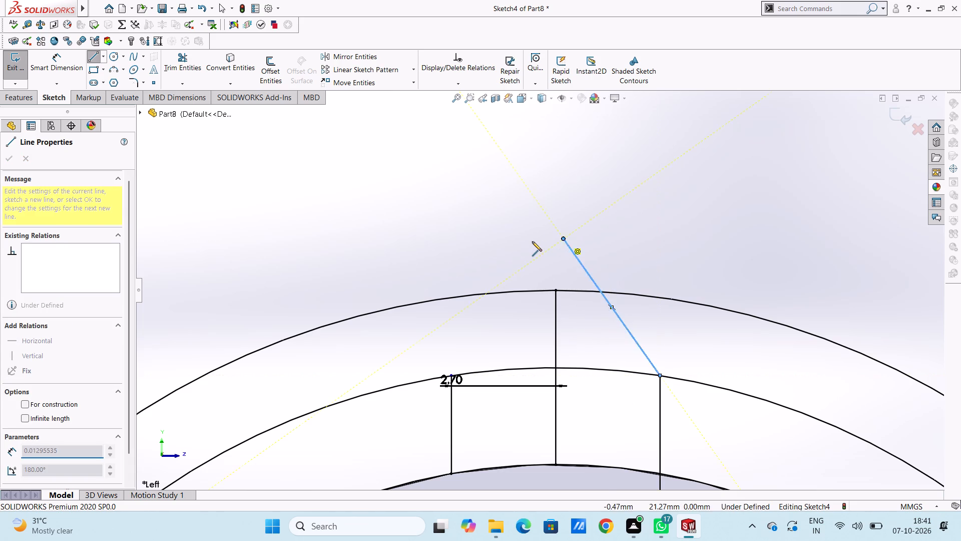
left_click(532, 241)
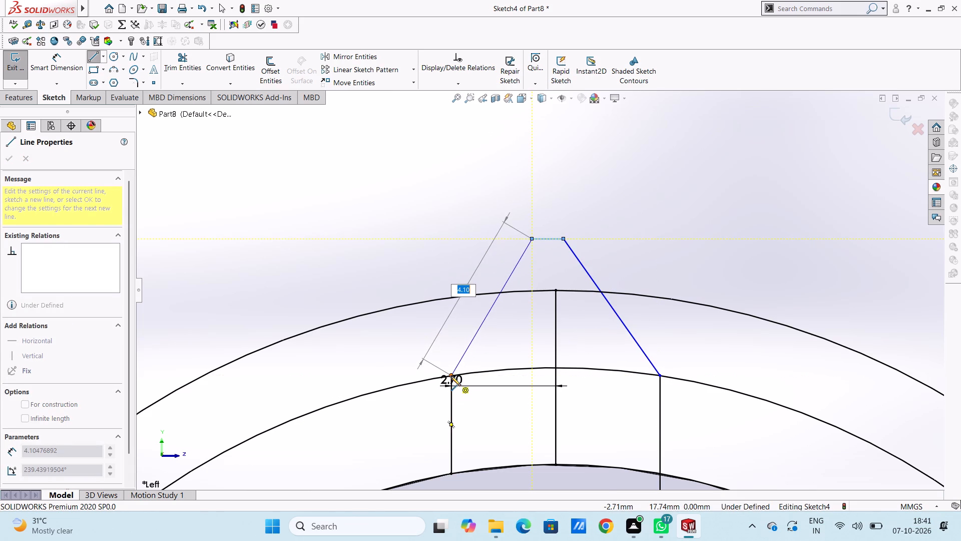
left_click(451, 376)
key("Escape")
key("Escape")
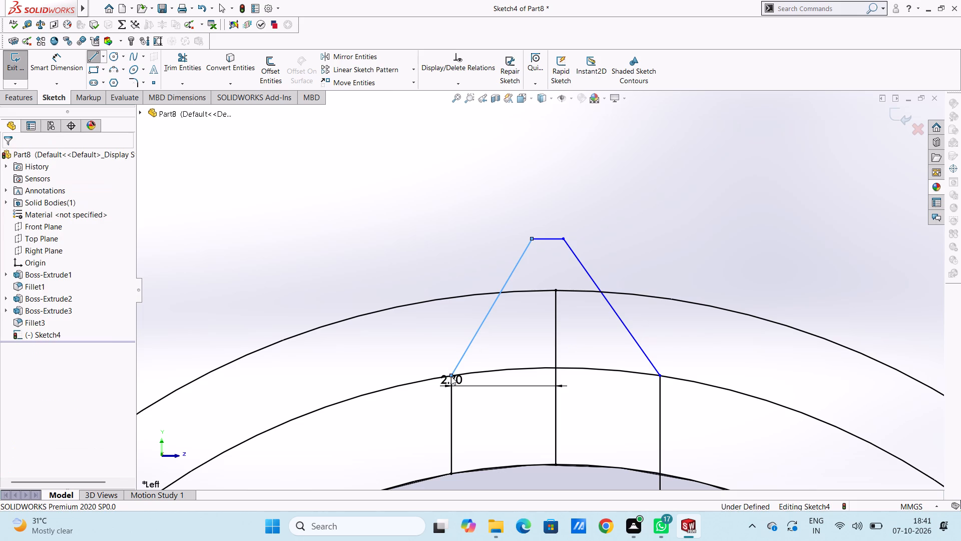
Trim the slanted lines and the horizontal top line where they extend outside the 40 mm circle.
left_click(189, 66)
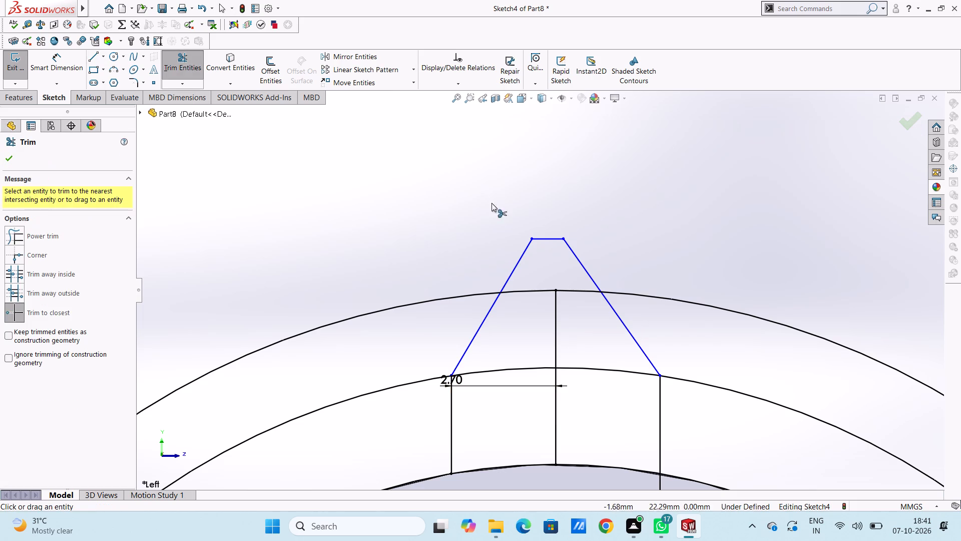
left_click(524, 257)
left_click(542, 239)
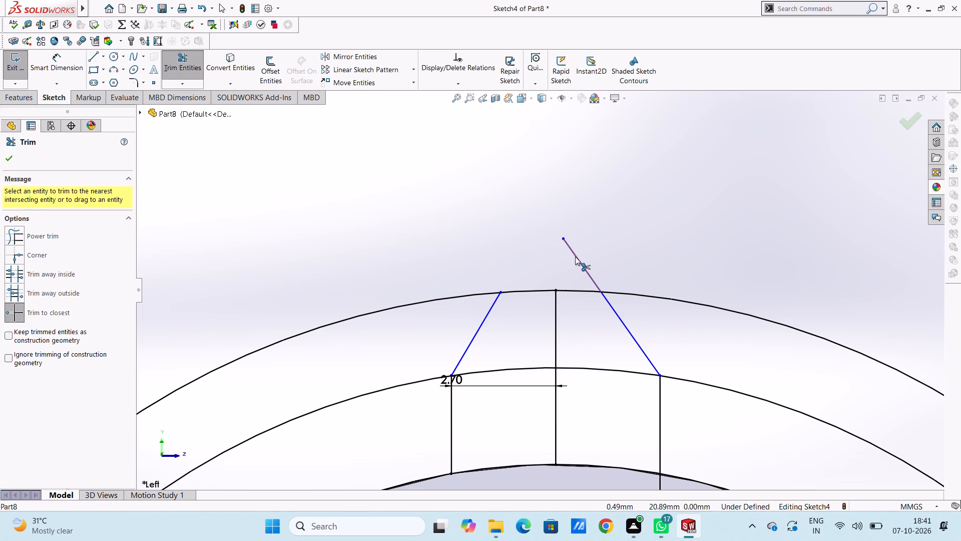
left_click(575, 256)
left_click(581, 257)
key("Escape")
key("Escape")
key("Escape")
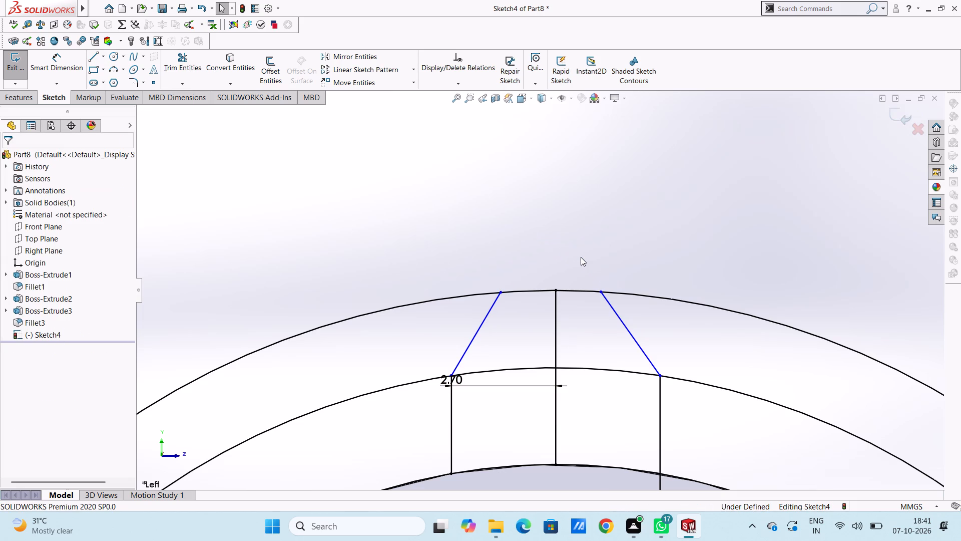
Delete the 2.70 mm dimension between the left vertical line and the tooth's centre line.
scroll(512, 307, "down", 5)
scroll(717, 293, "down", 3)
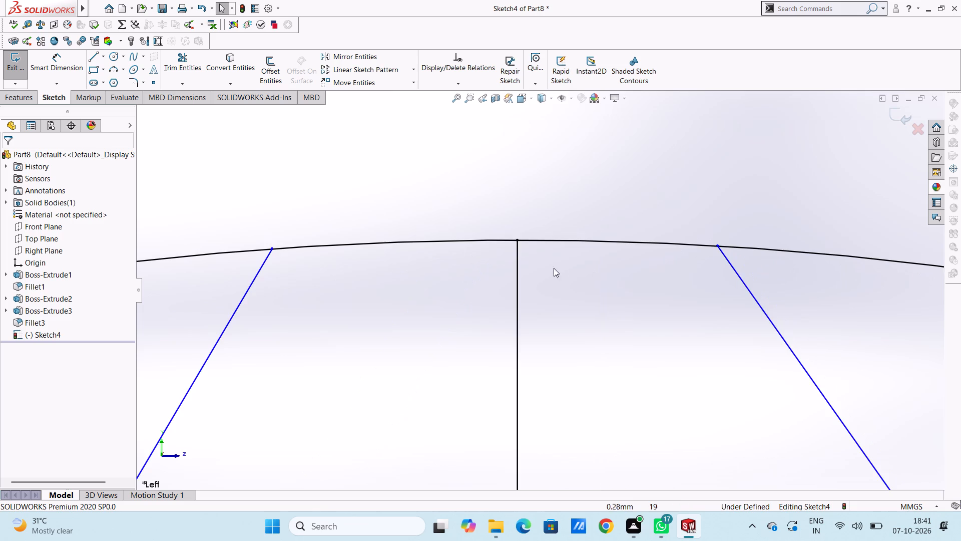
scroll(466, 252, "down", 1)
scroll(297, 274, "down", 3)
scroll(253, 243, "up", 12)
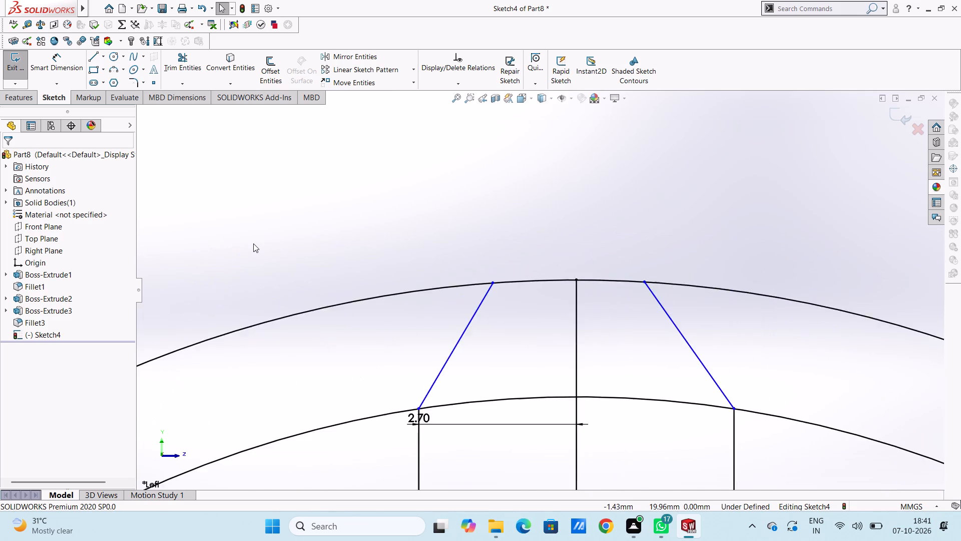
scroll(253, 243, "up", 12)
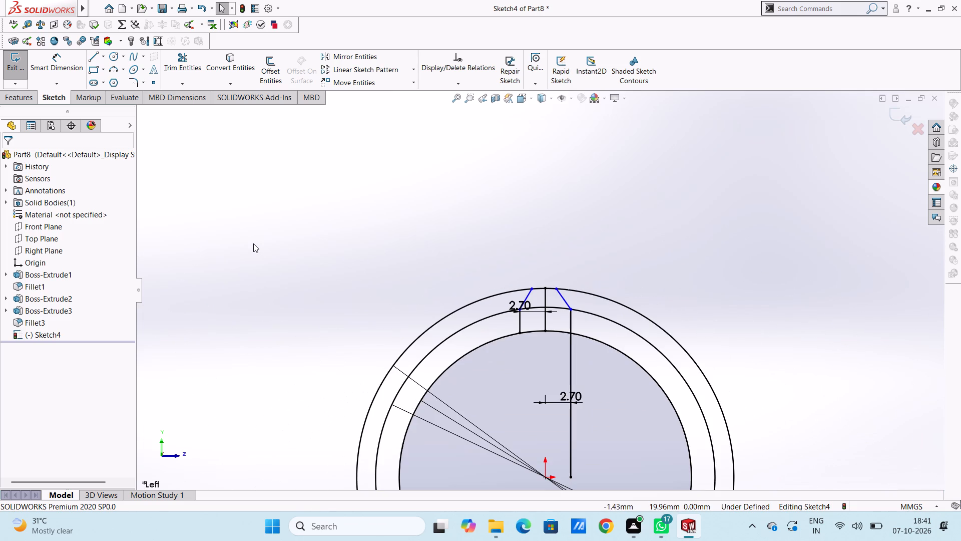
scroll(528, 329, "down", 5)
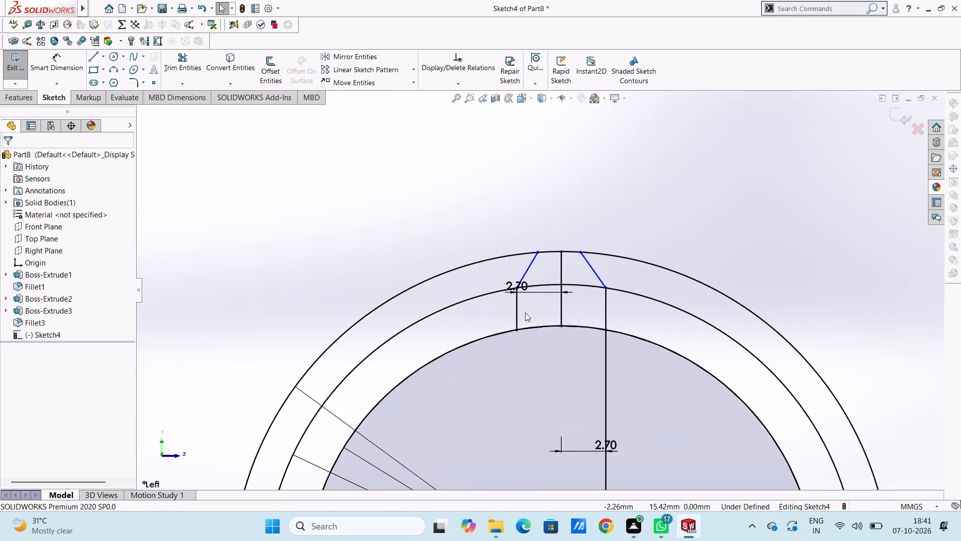
scroll(525, 313, "down", 2)
left_click(519, 254)
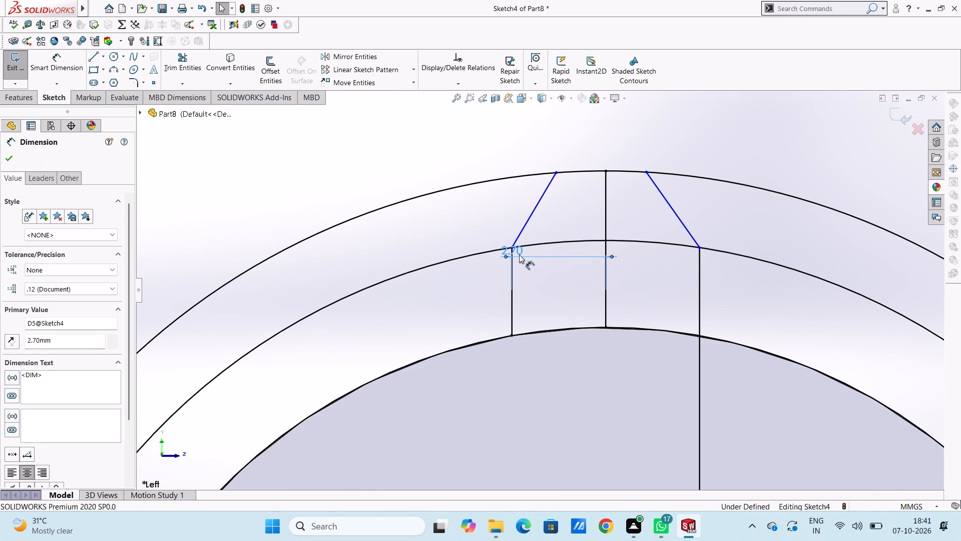
key("Delete")
Trim the right vertical line's portion inside the 31 mm circle and remove the tooth's entire centre line.
scroll(519, 254, "up", 10)
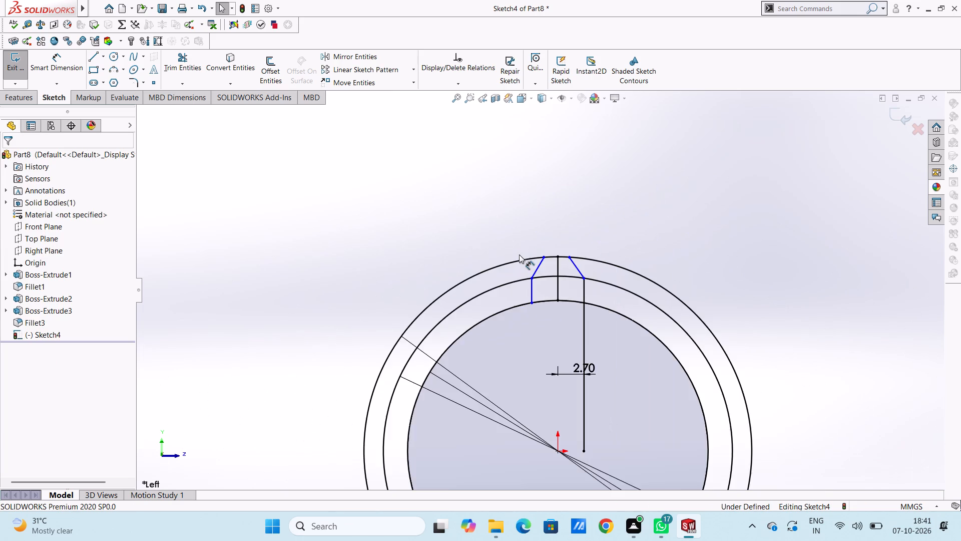
scroll(600, 325, "down", 2)
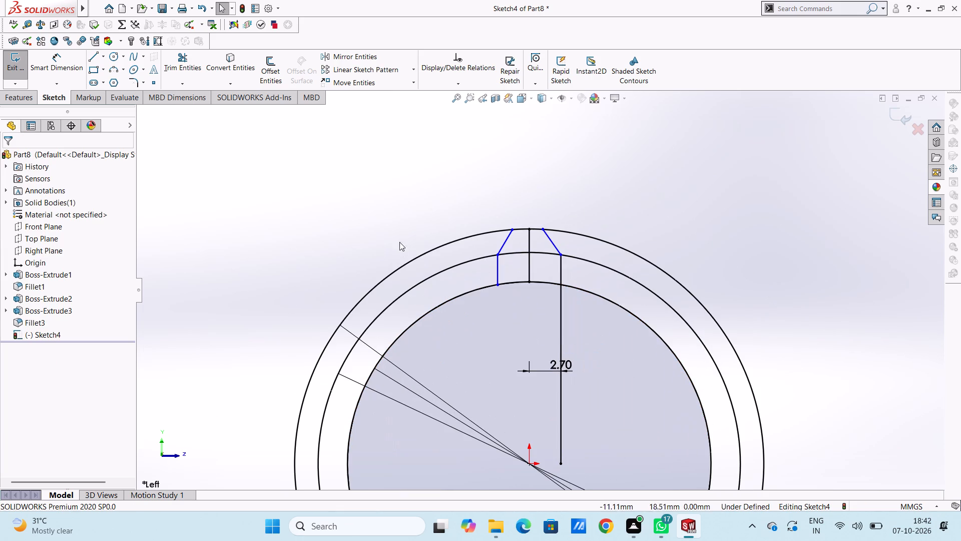
left_click(177, 56)
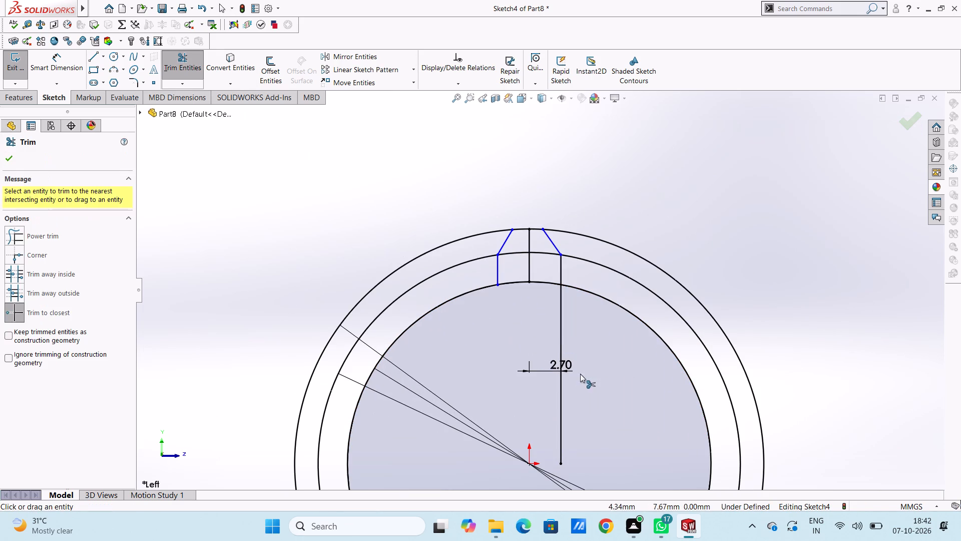
left_click(555, 354)
left_click(559, 357)
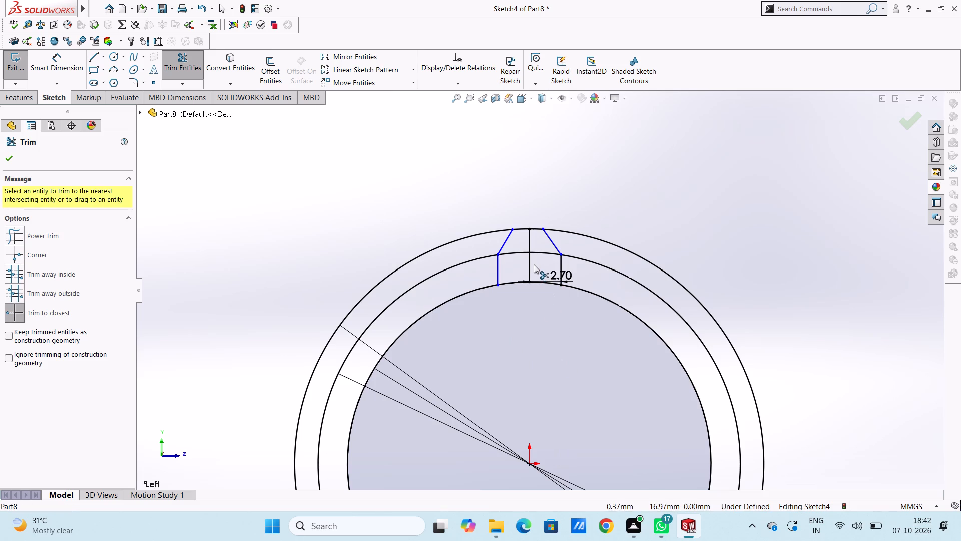
left_click(534, 264)
left_click(531, 265)
left_click(528, 242)
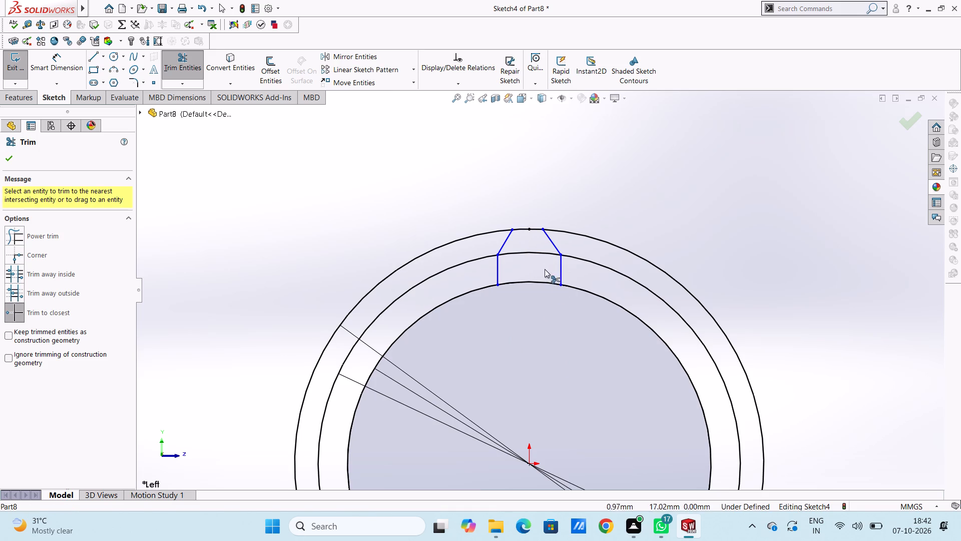
scroll(534, 235, "down", 5)
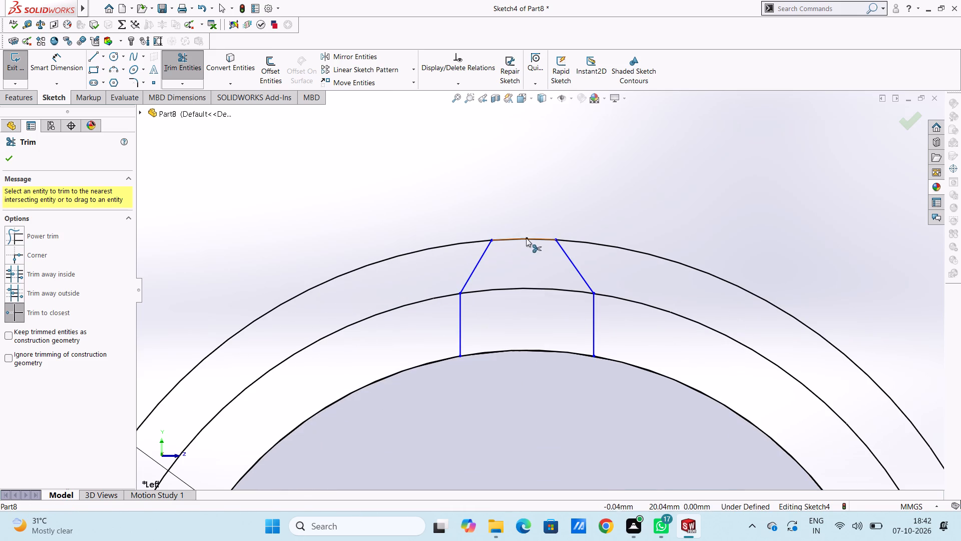
left_click(7, 157)
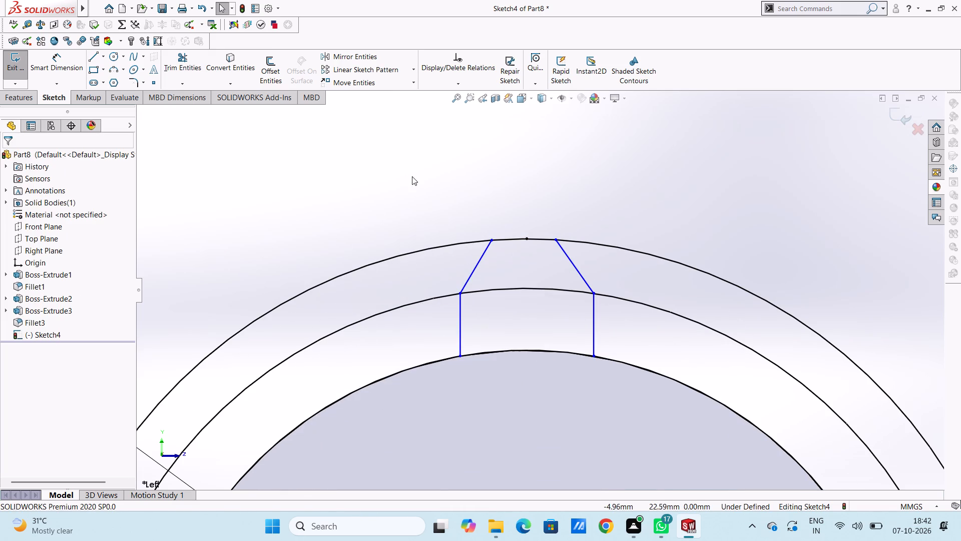
Dimension the horizontal distance from the left vertical line's bottom endpoint to the origin as 1 mm.
scroll(441, 194, "up", 5)
scroll(498, 266, "up", 6)
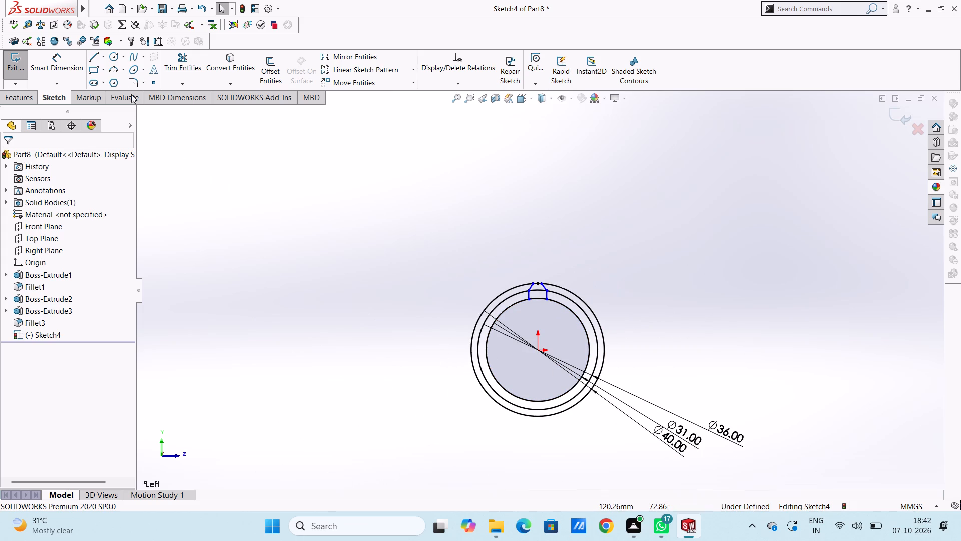
left_click(71, 63)
scroll(535, 366, "down", 4)
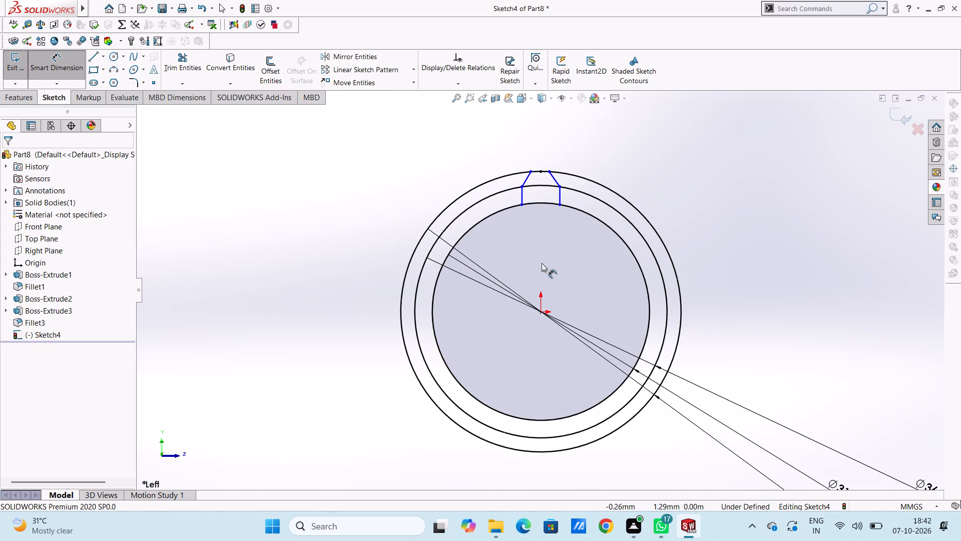
left_click(522, 205)
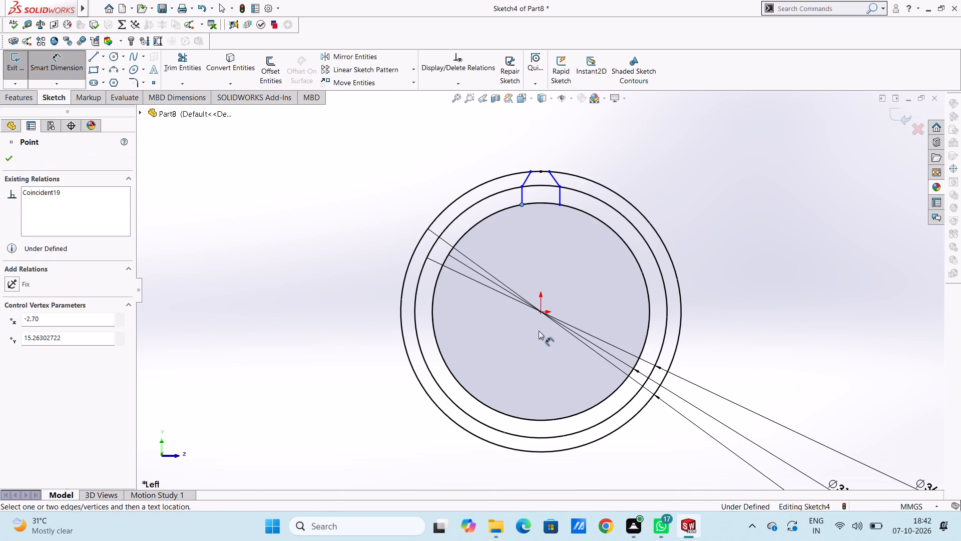
left_click(539, 312)
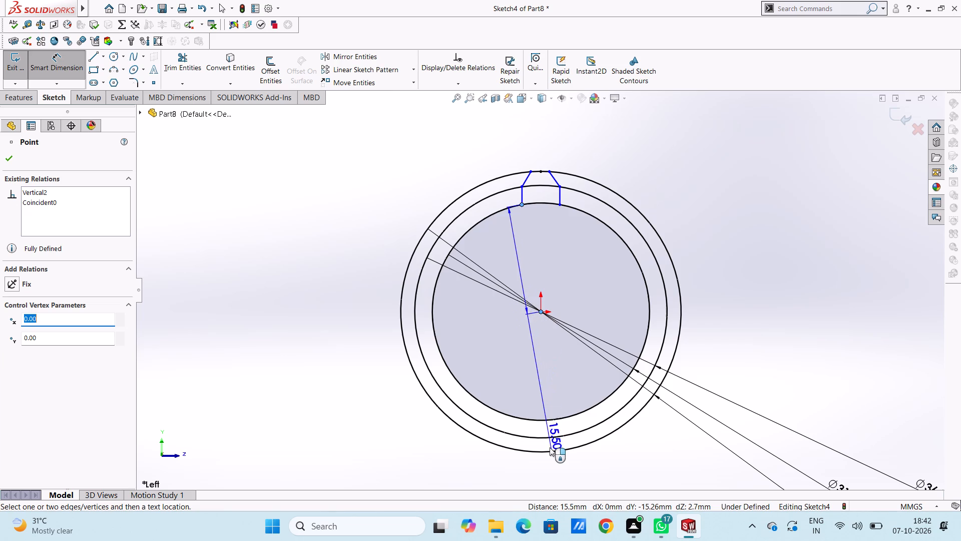
scroll(528, 466, "up", 1)
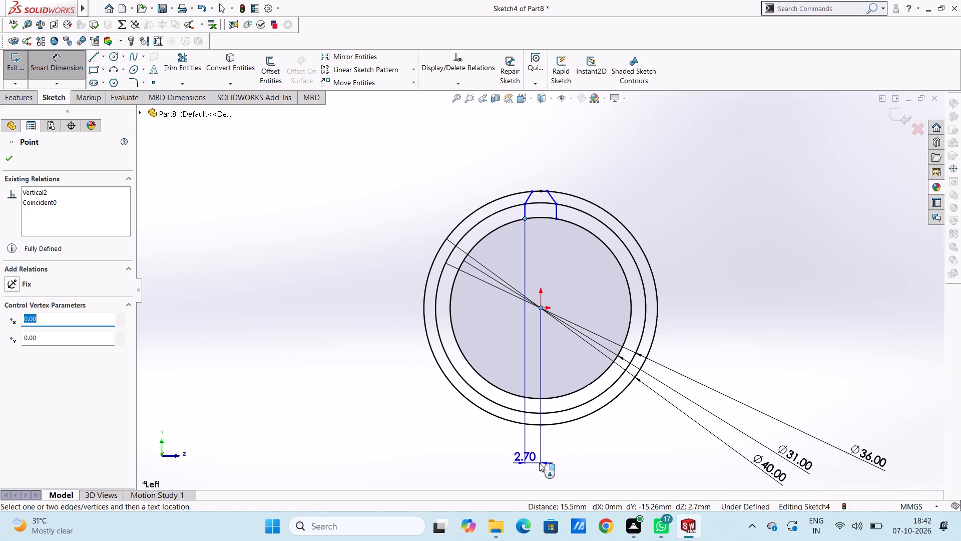
left_click(539, 463)
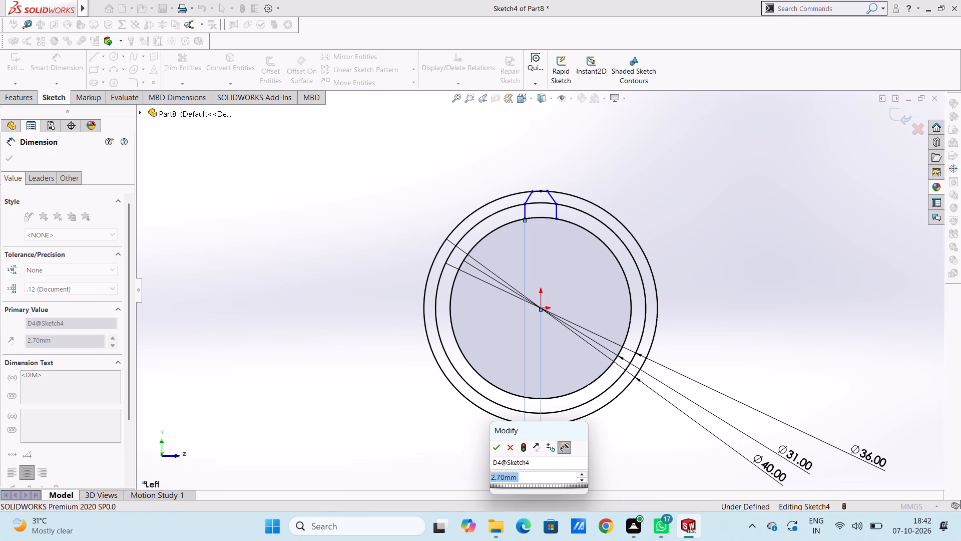
key("1")
key("Return")
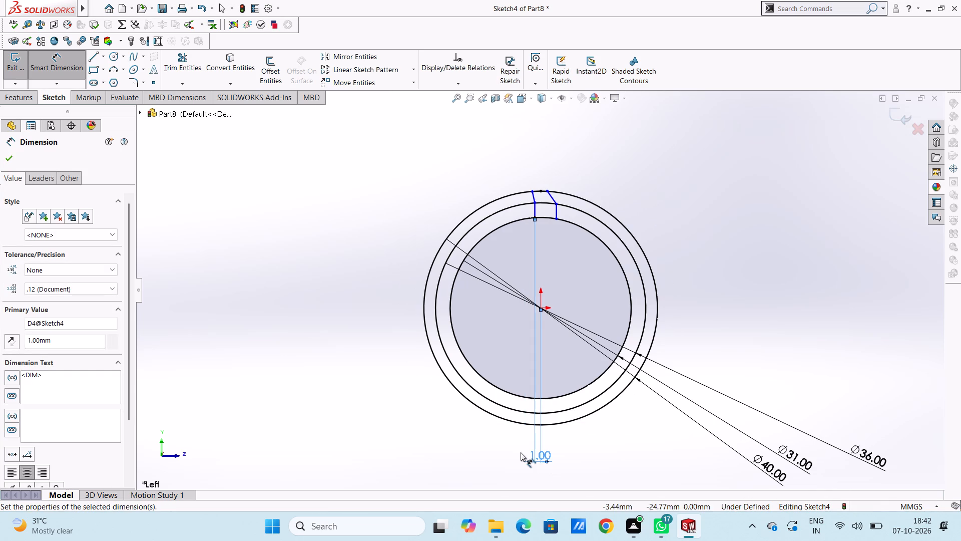
left_click(339, 357)
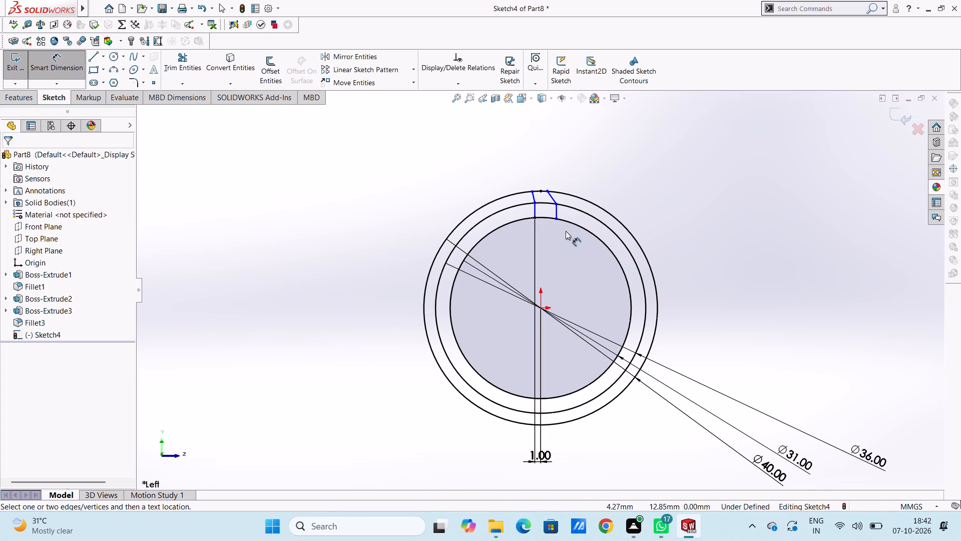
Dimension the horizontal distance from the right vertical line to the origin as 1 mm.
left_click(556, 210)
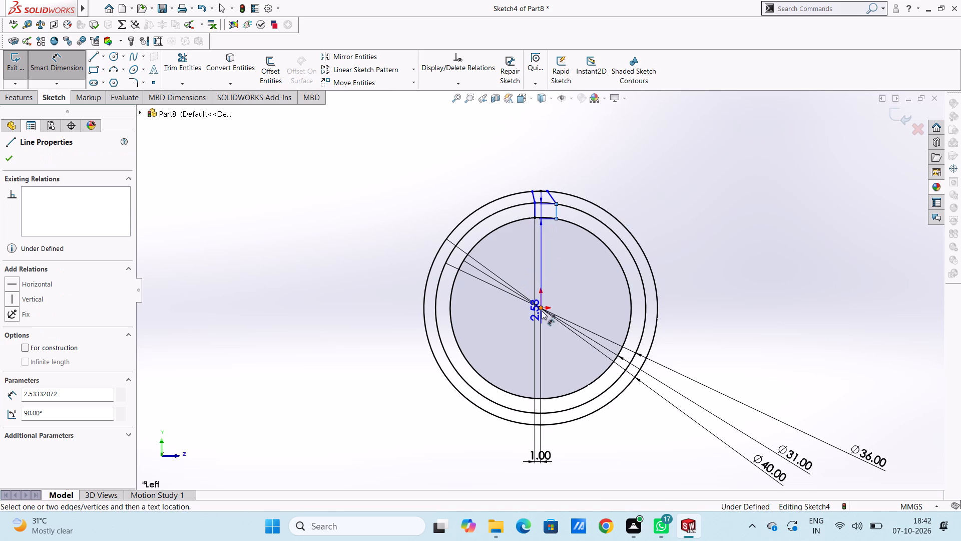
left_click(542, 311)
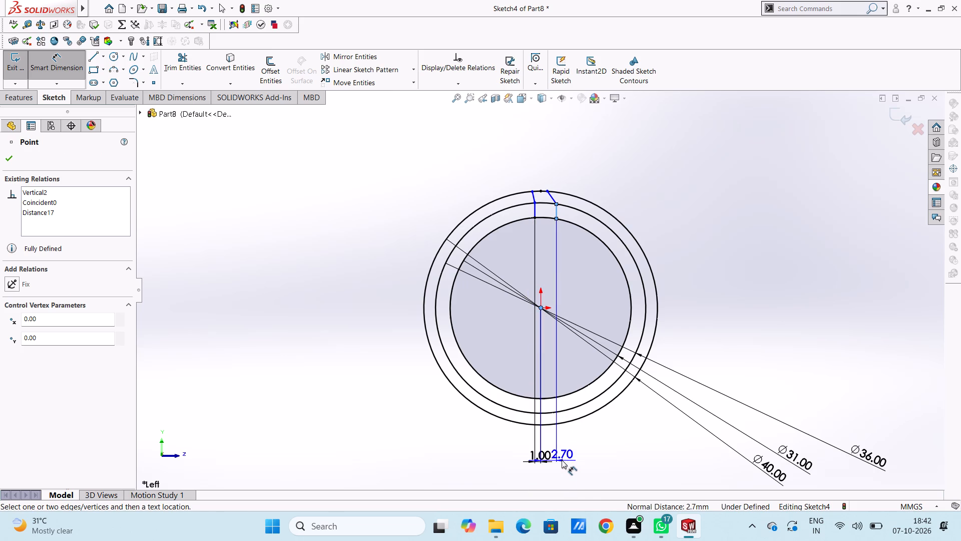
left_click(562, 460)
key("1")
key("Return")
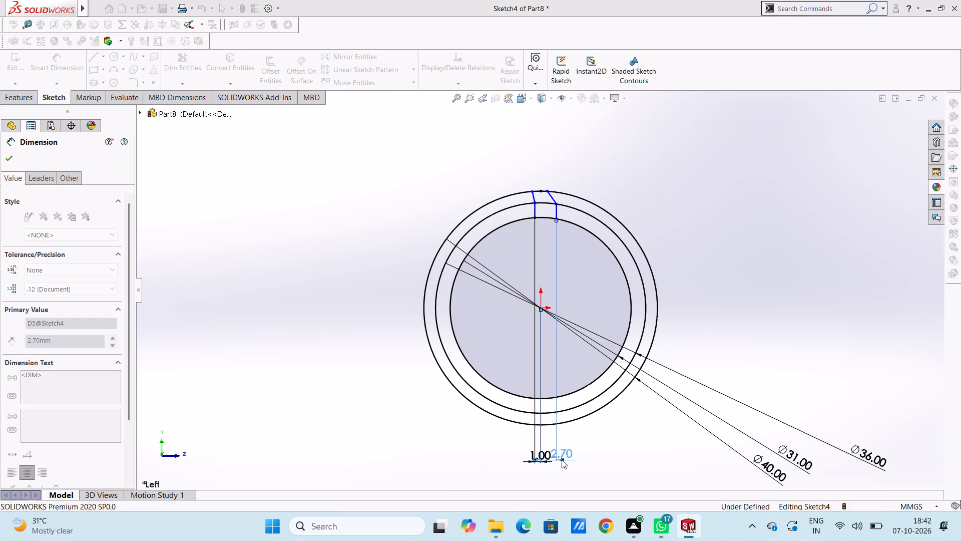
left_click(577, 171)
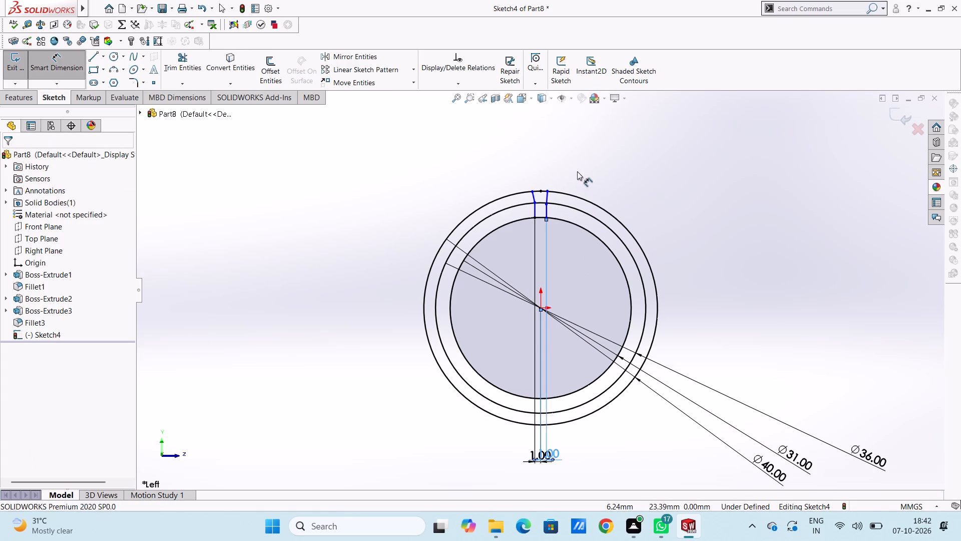
Delete the two slanted lines between the 36 mm and 40 mm circles.
scroll(550, 214, "down", 4)
scroll(547, 168, "down", 5)
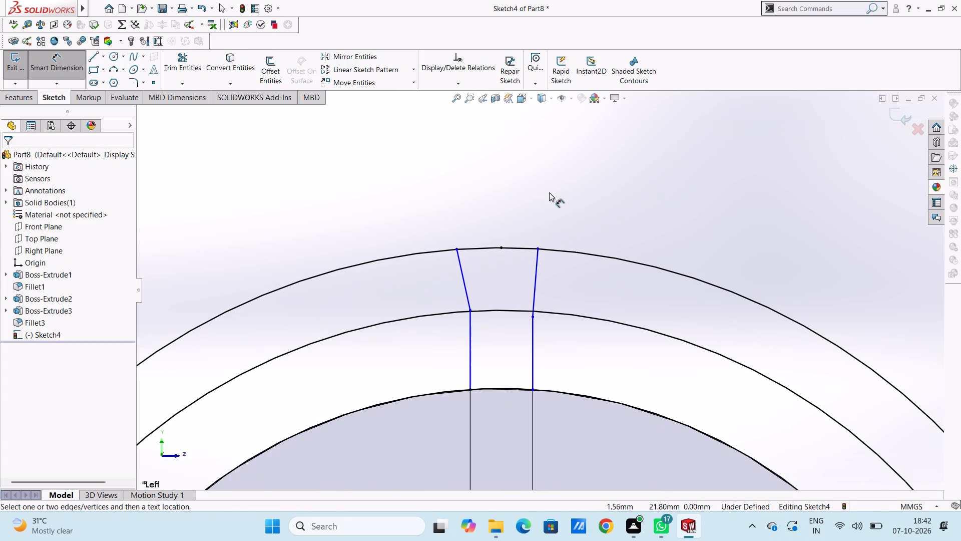
left_click(463, 275)
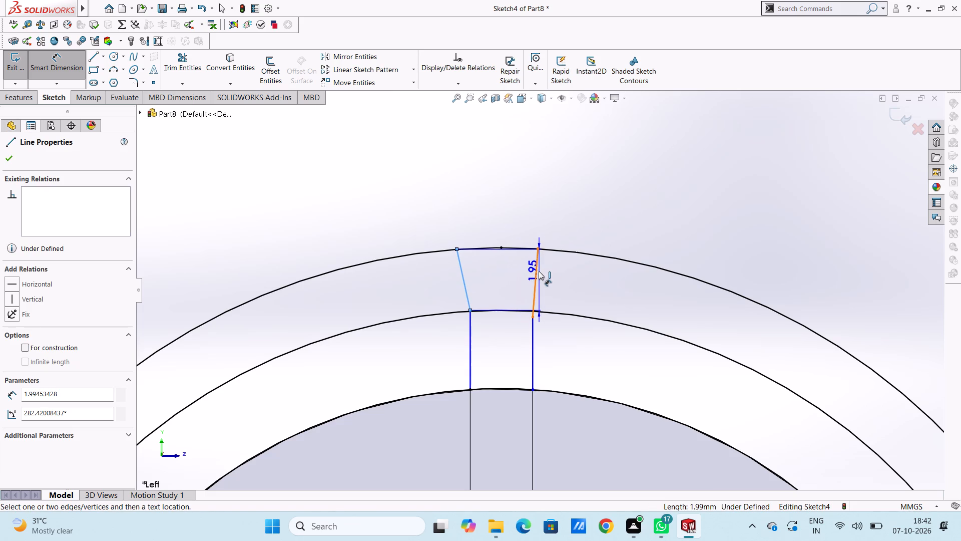
left_click(539, 271, "ctrl")
key("Delete")
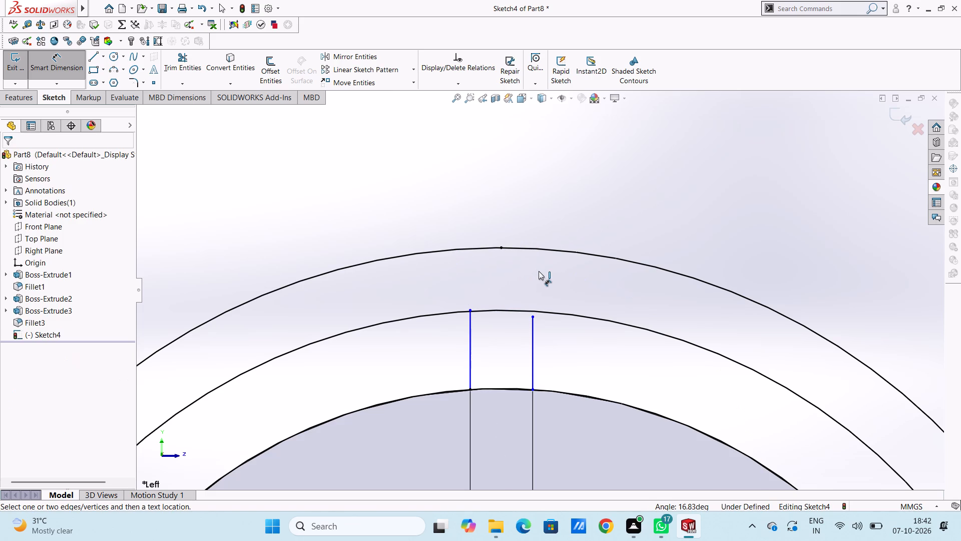
Delete the two vertical lines between the 31 mm and 36 mm circles, including their associated dimensions.
scroll(539, 271, "up", 11)
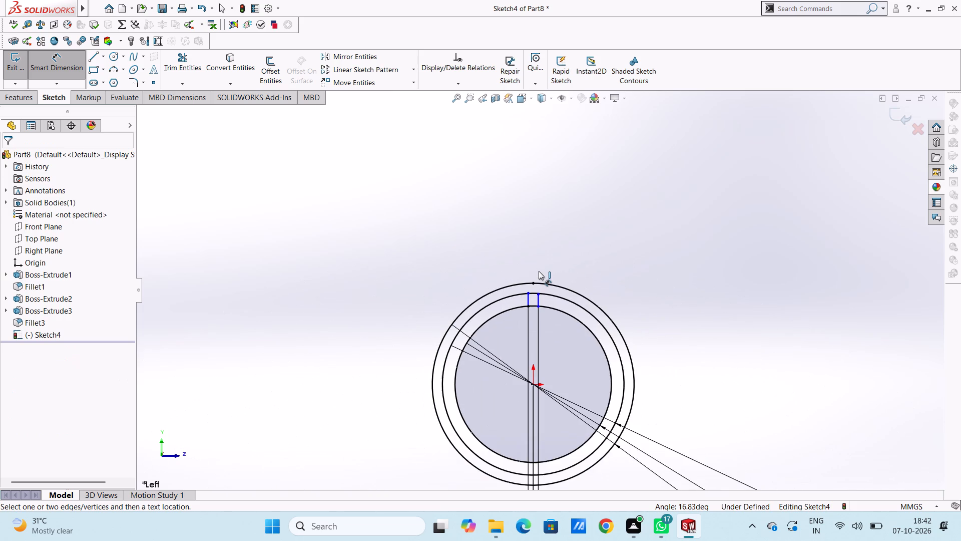
scroll(534, 319, "down", 5)
scroll(559, 226, "down", 4)
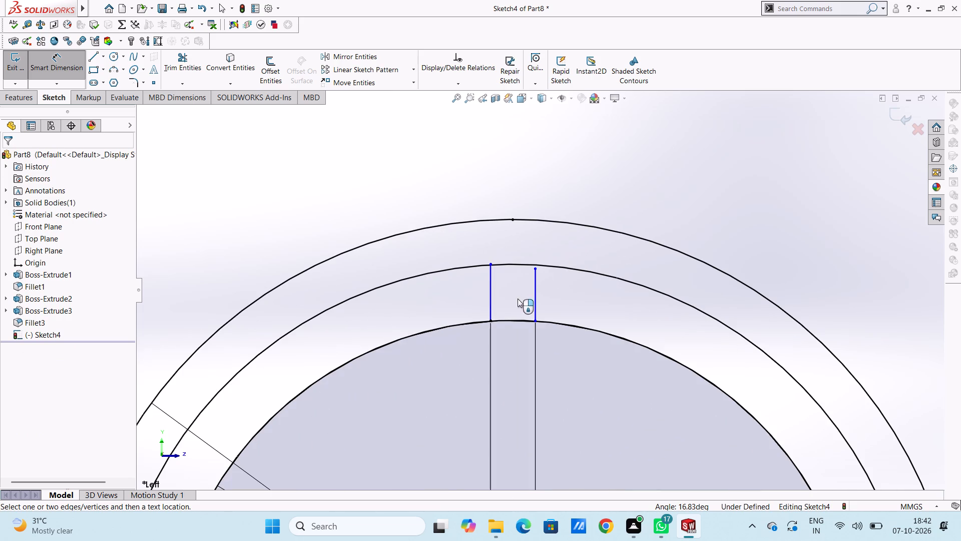
scroll(522, 378, "up", 10)
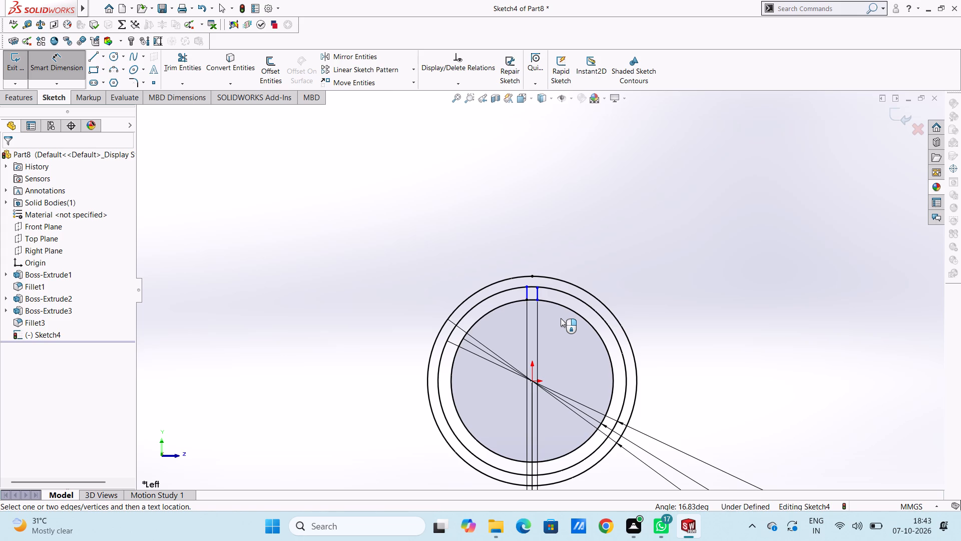
scroll(551, 279, "down", 5)
left_click(520, 316)
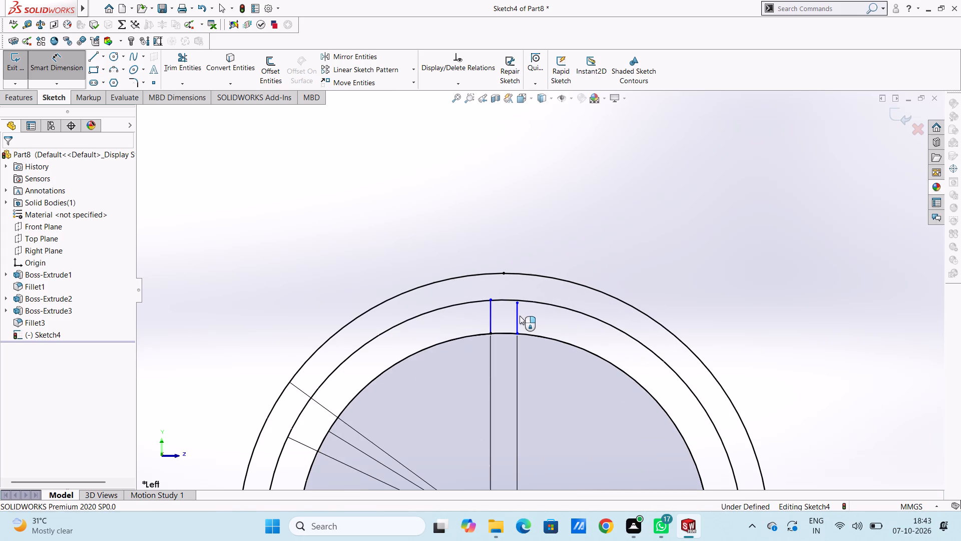
left_click(517, 321, "ctrl")
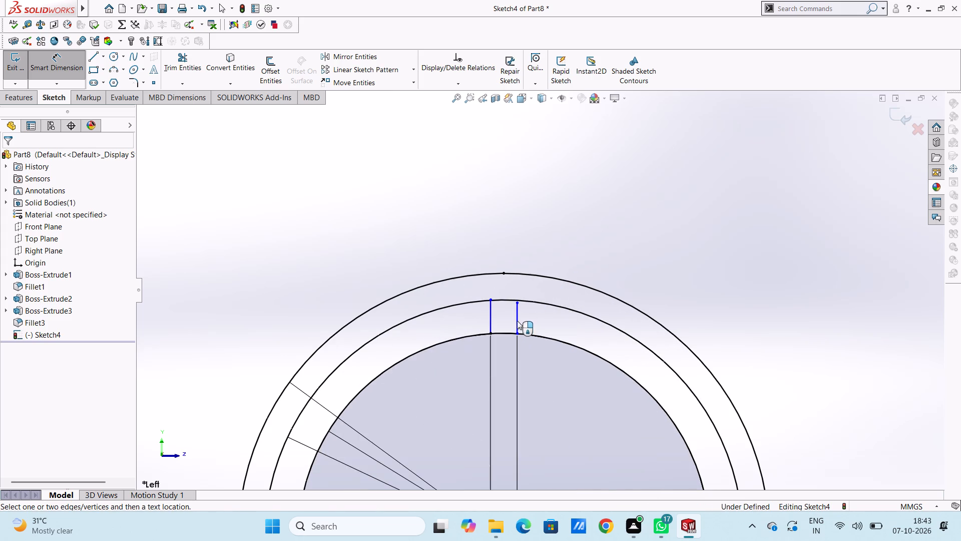
left_click(517, 314)
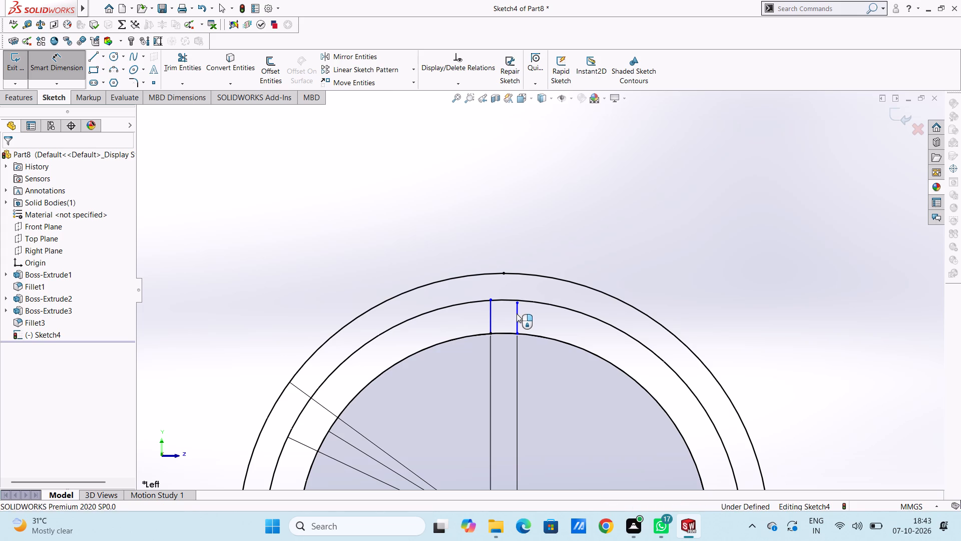
key("Escape")
left_click(518, 315)
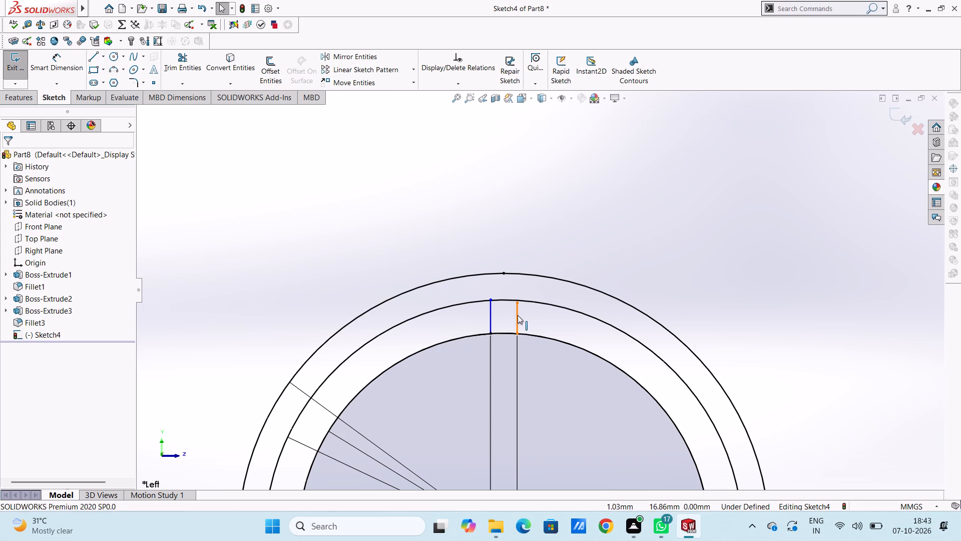
left_click(493, 322, "ctrl")
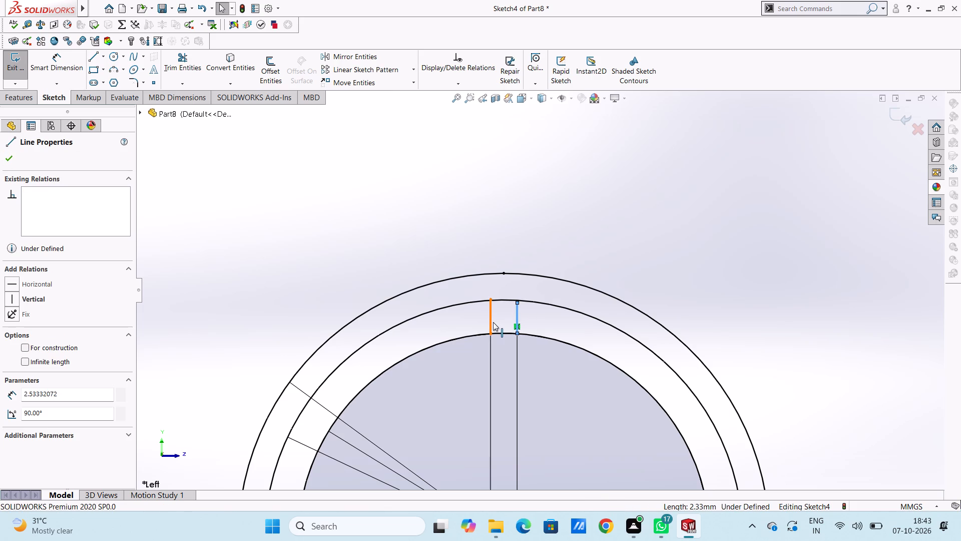
key("Delete")
key("BackSpace")
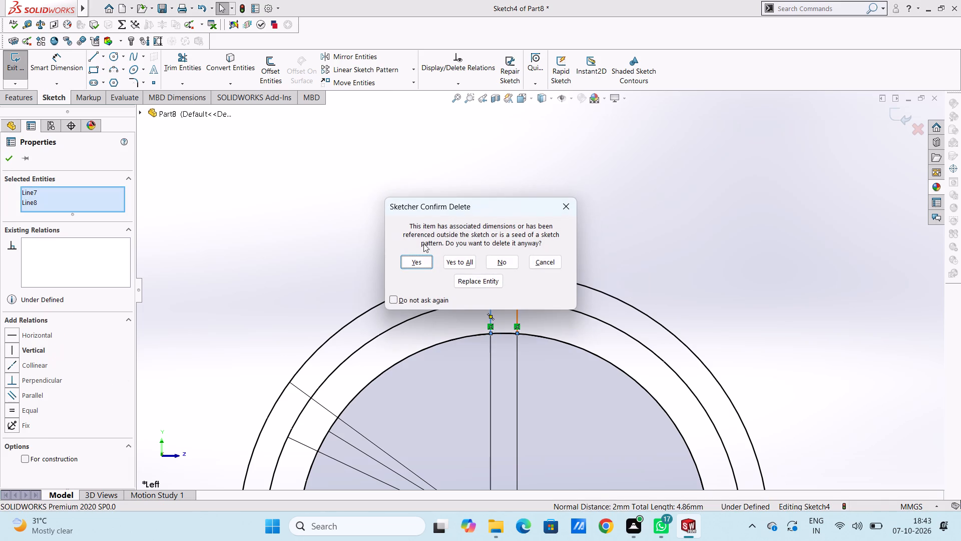
left_click(423, 258)
left_click(422, 259)
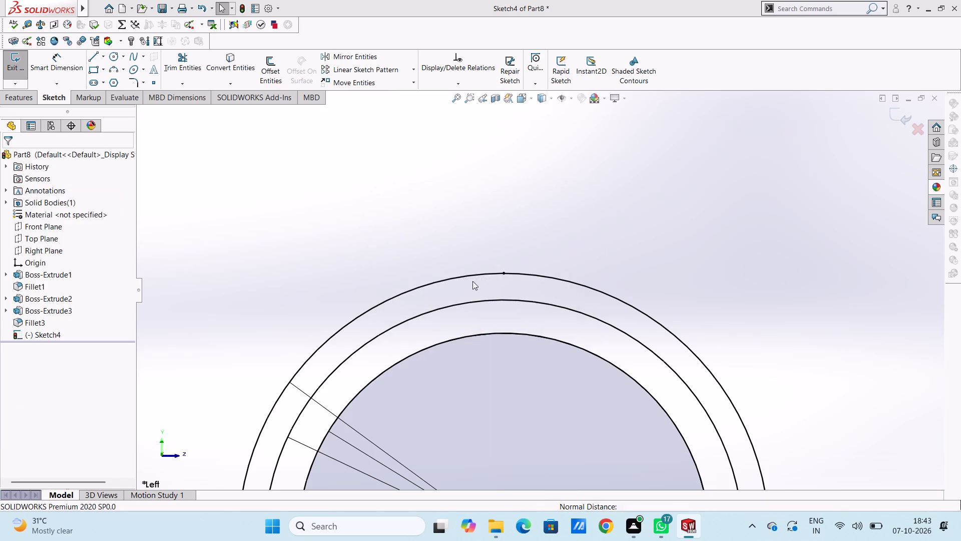
Sketch a vertical centre line 20 mm long from the origin to the top point of the 40 mm circle.
scroll(507, 311, "up", 5)
scroll(523, 374, "up", 3)
scroll(561, 298, "down", 4)
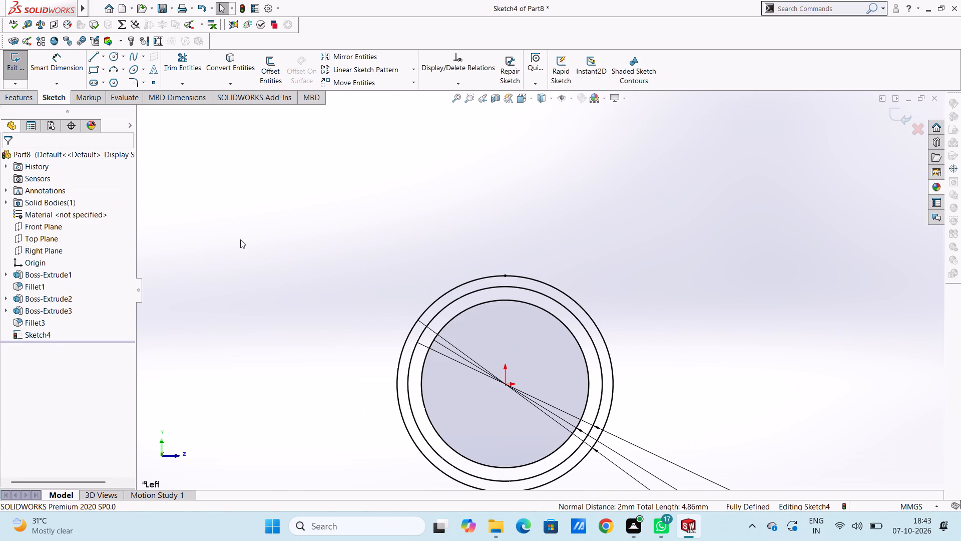
left_click(92, 56)
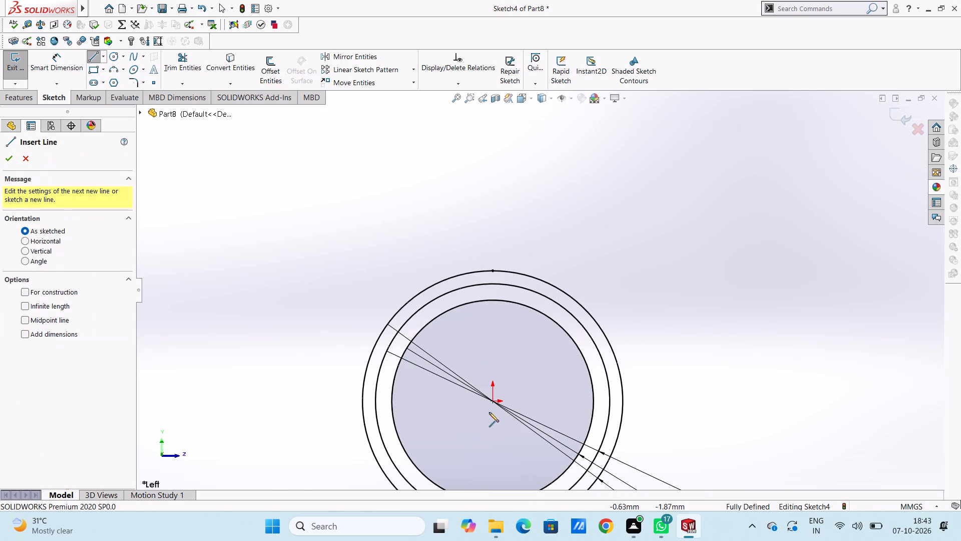
left_click(492, 402)
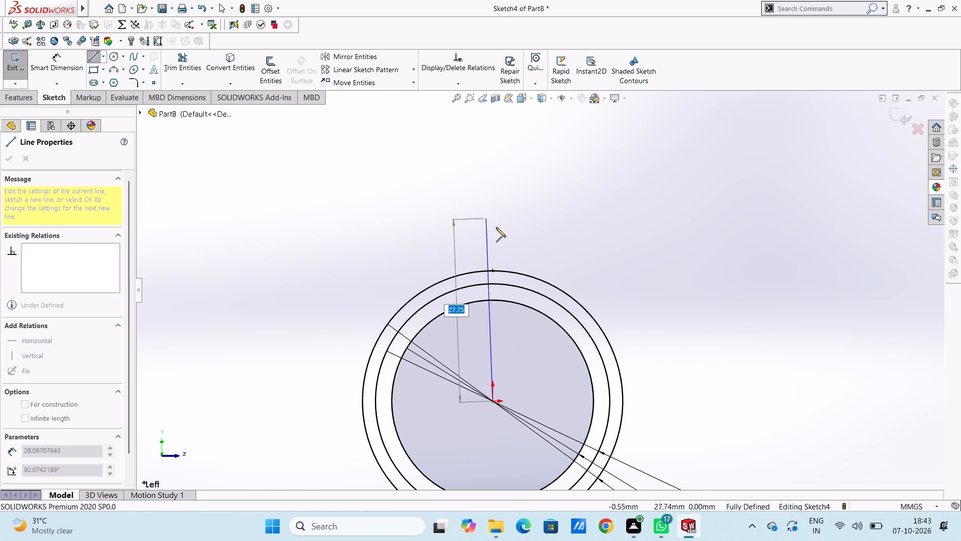
left_click(495, 270)
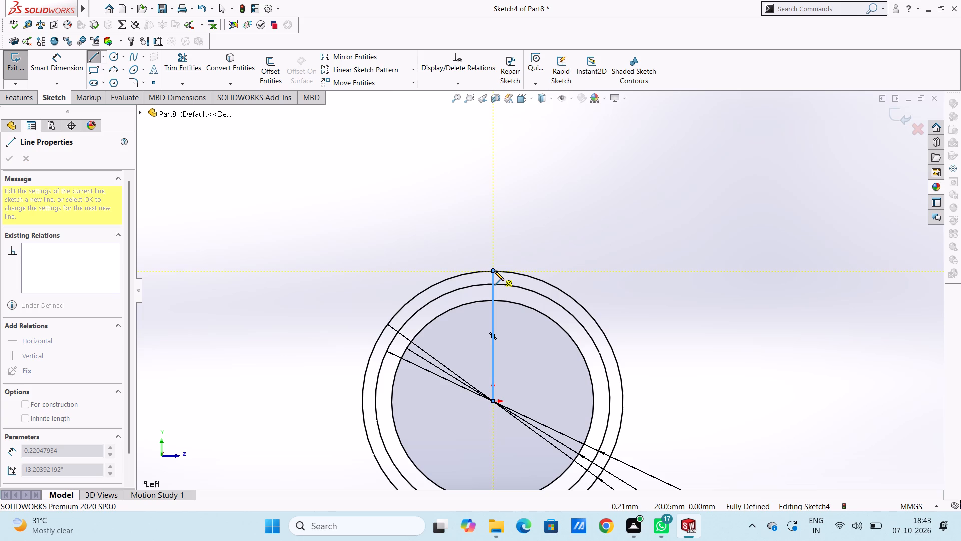
key("Escape")
key("Escape")
key("Escape")
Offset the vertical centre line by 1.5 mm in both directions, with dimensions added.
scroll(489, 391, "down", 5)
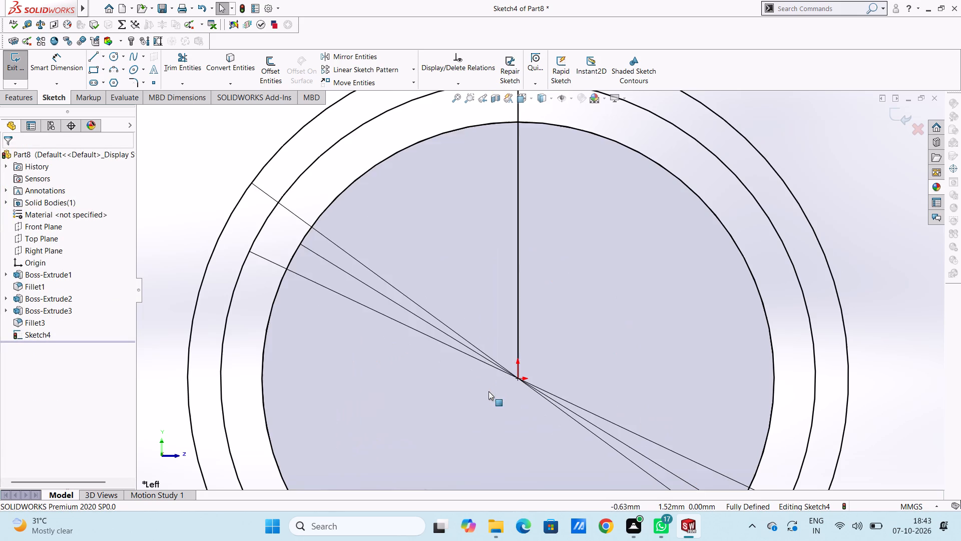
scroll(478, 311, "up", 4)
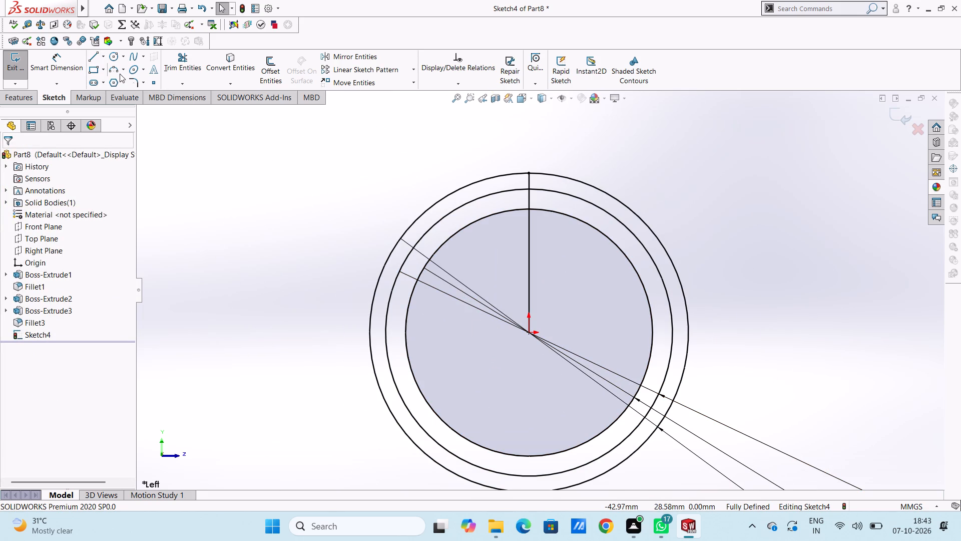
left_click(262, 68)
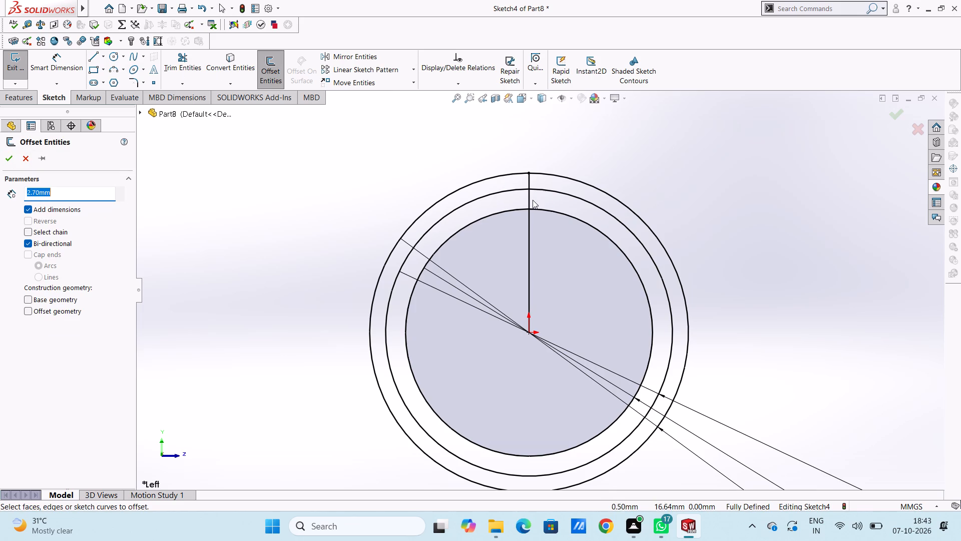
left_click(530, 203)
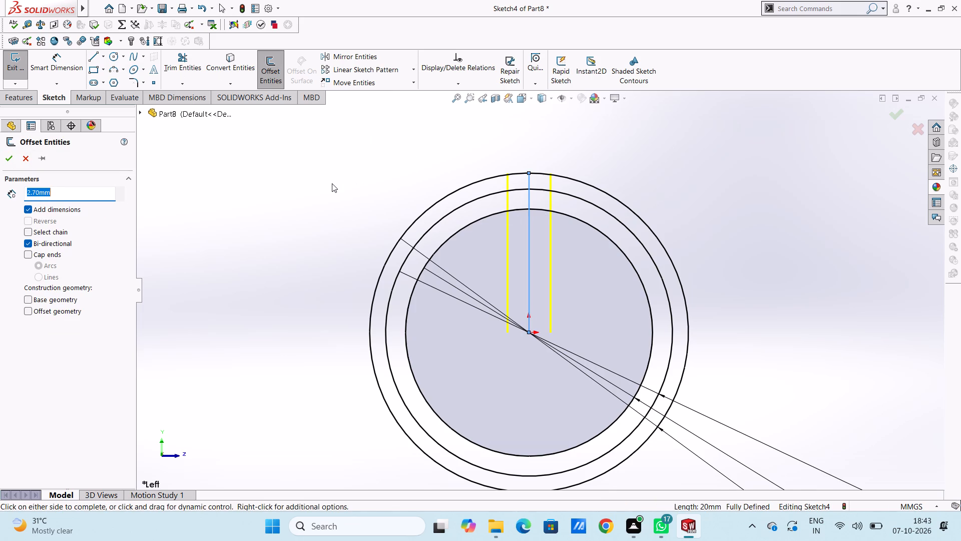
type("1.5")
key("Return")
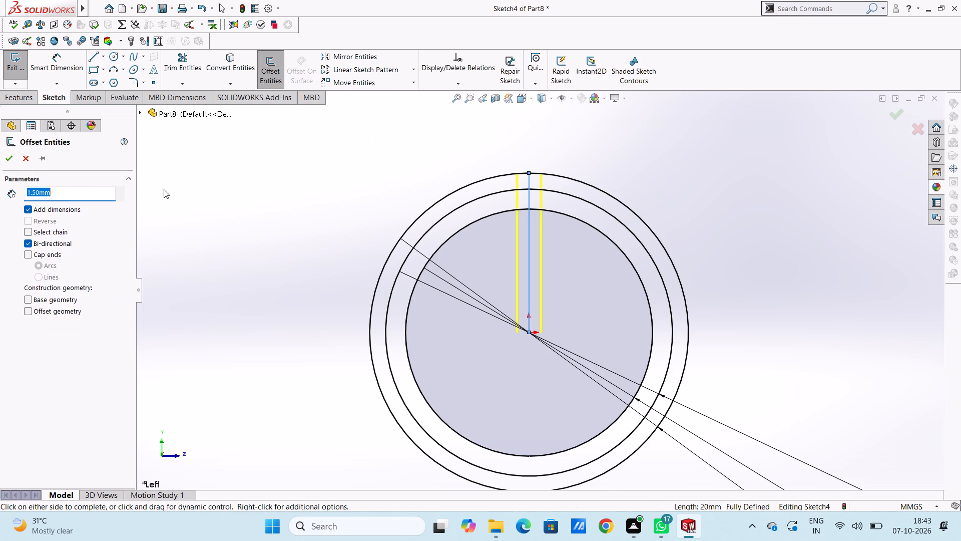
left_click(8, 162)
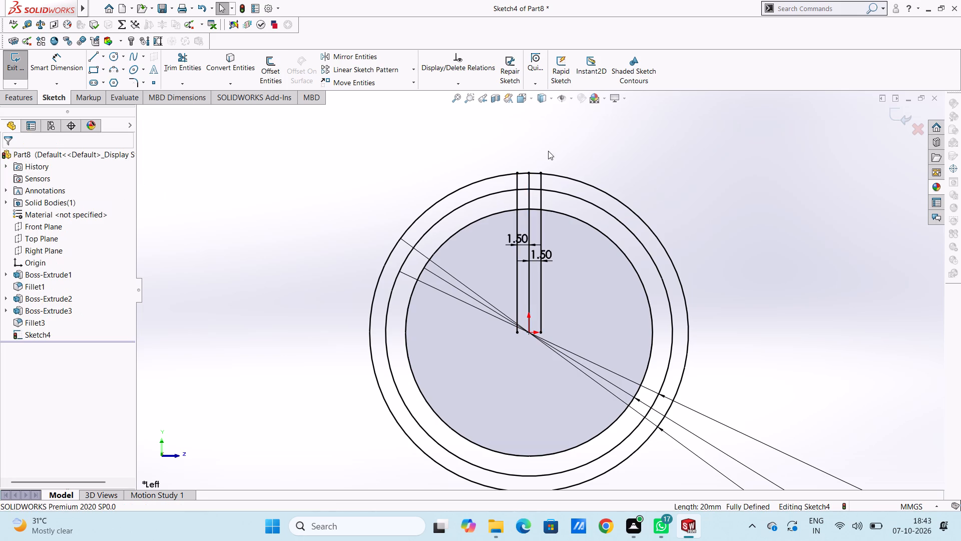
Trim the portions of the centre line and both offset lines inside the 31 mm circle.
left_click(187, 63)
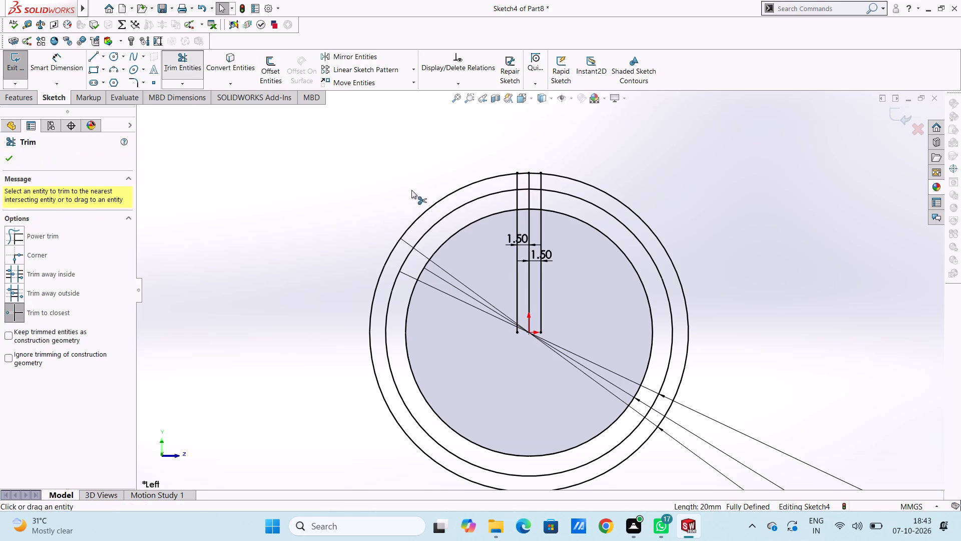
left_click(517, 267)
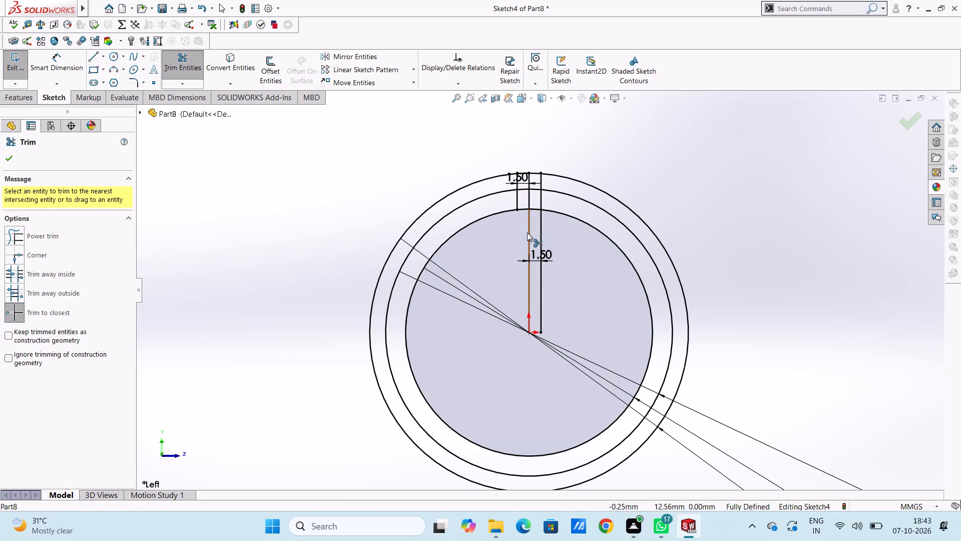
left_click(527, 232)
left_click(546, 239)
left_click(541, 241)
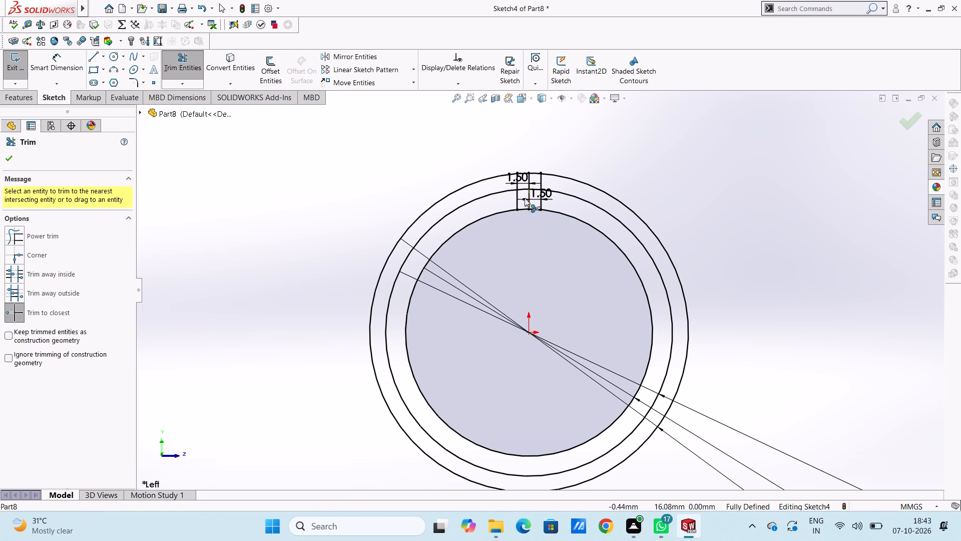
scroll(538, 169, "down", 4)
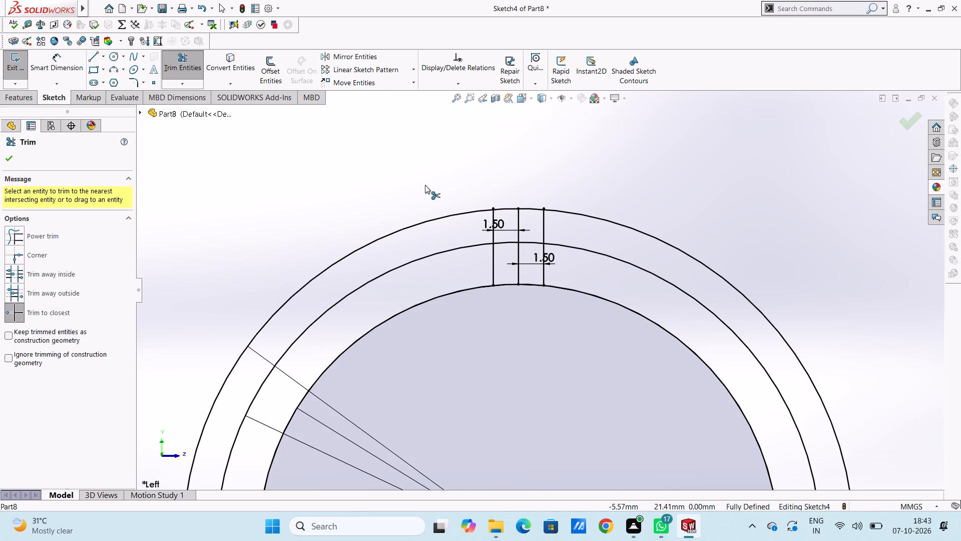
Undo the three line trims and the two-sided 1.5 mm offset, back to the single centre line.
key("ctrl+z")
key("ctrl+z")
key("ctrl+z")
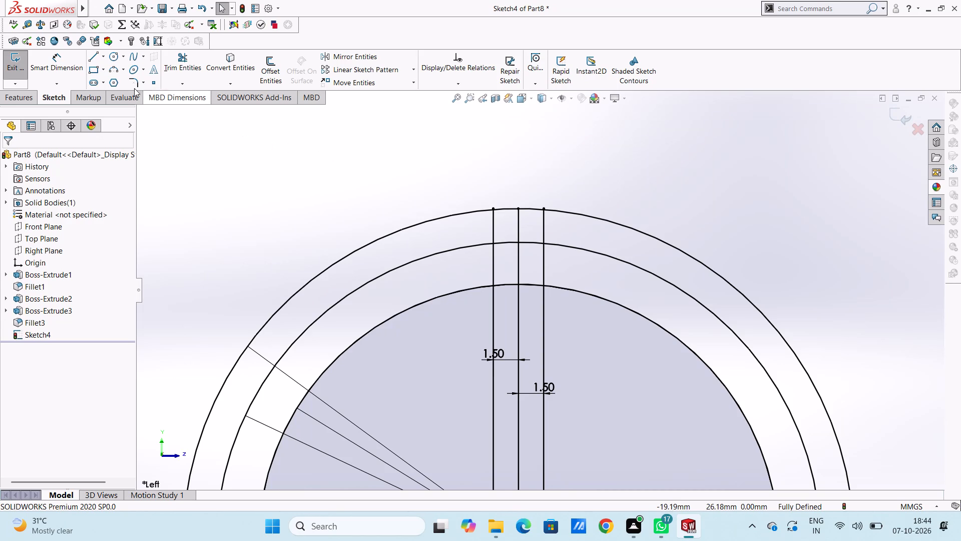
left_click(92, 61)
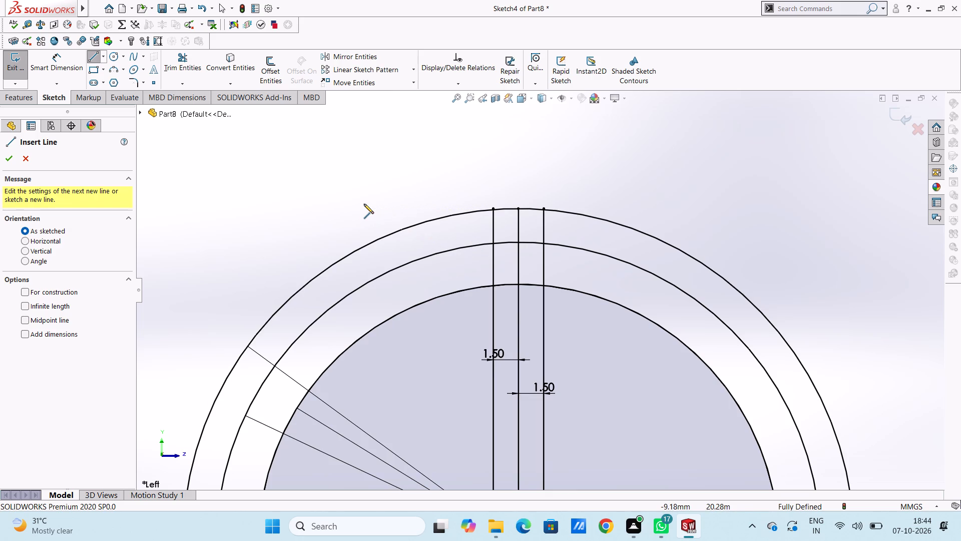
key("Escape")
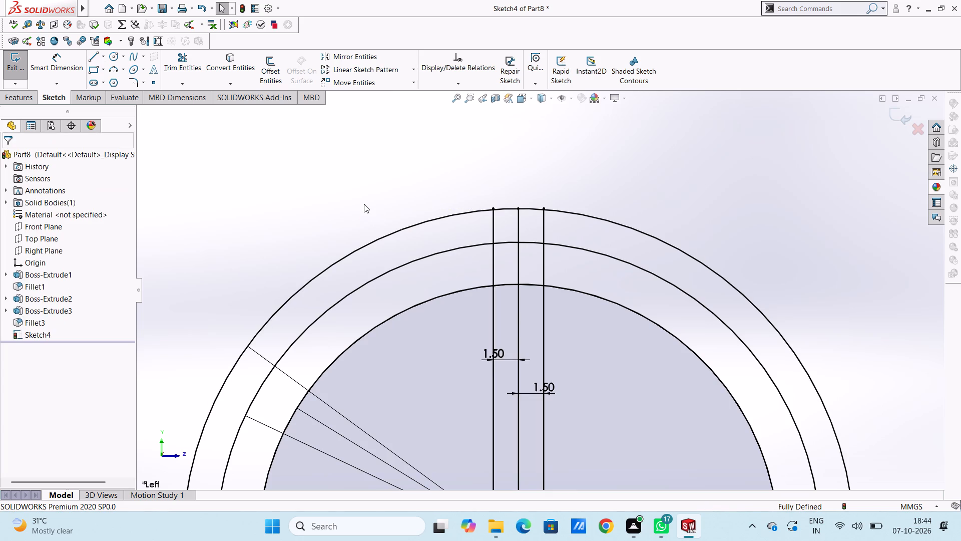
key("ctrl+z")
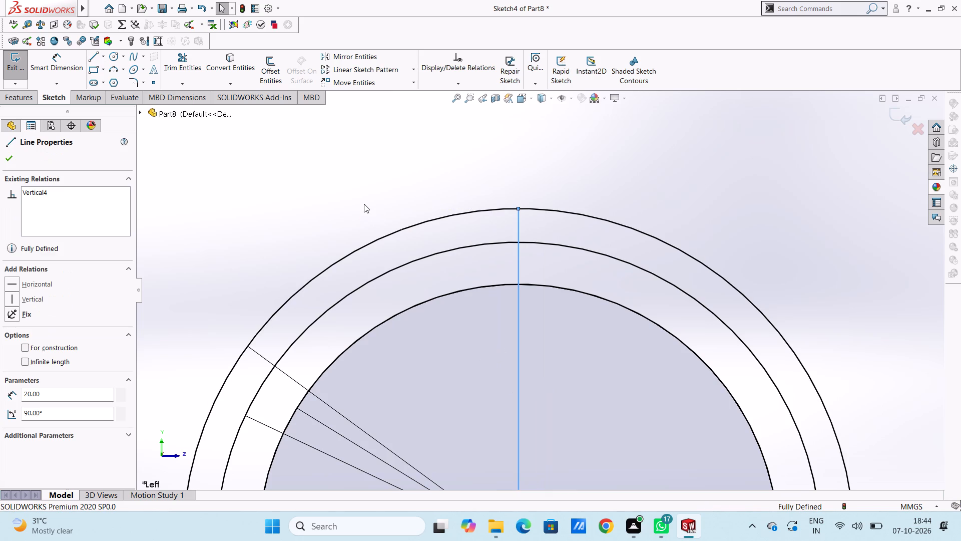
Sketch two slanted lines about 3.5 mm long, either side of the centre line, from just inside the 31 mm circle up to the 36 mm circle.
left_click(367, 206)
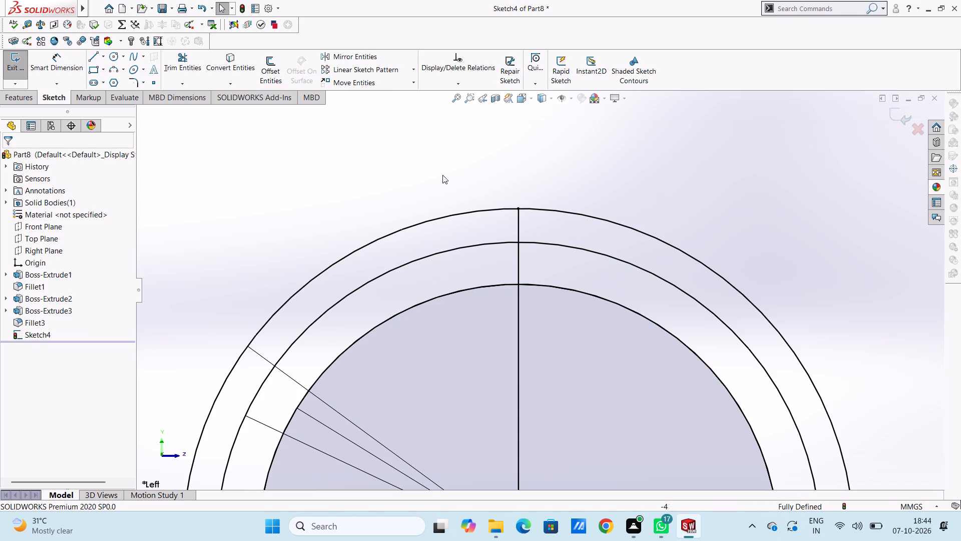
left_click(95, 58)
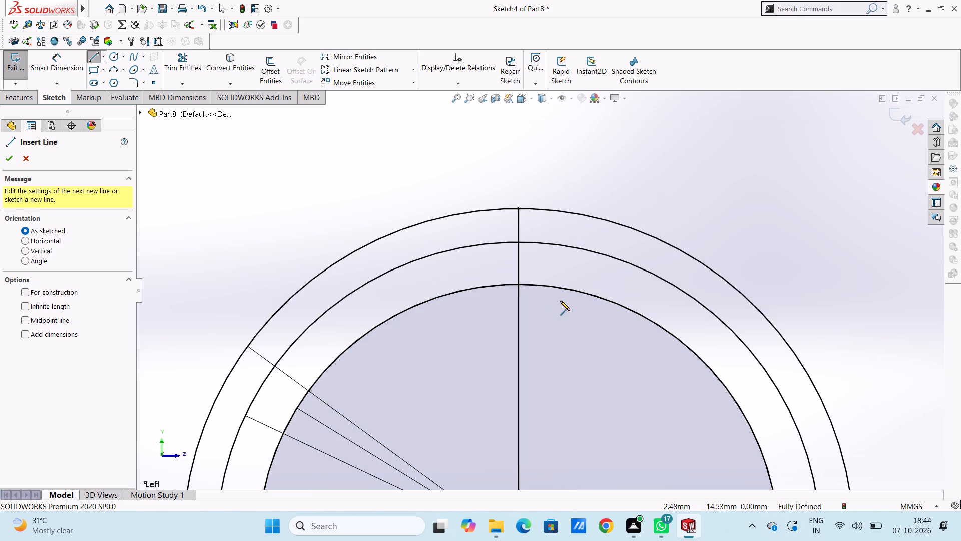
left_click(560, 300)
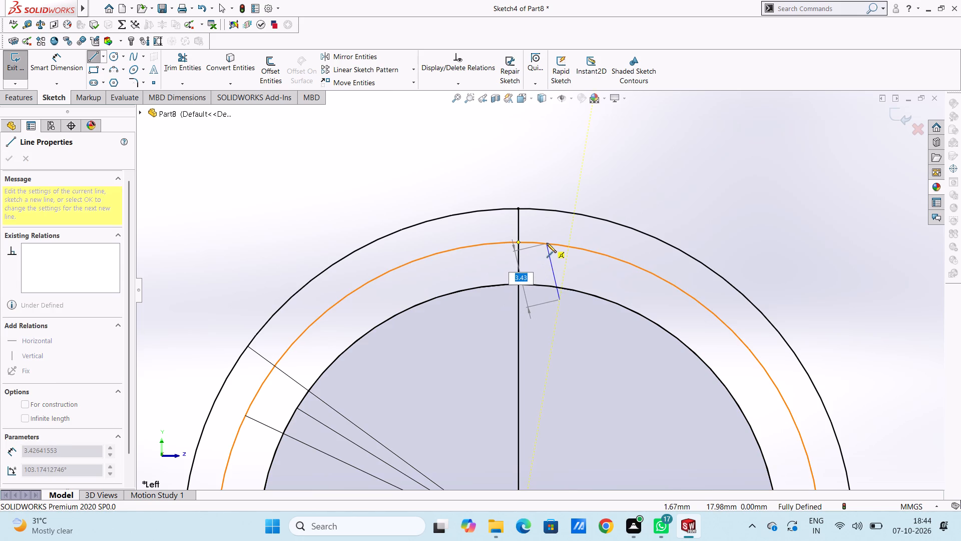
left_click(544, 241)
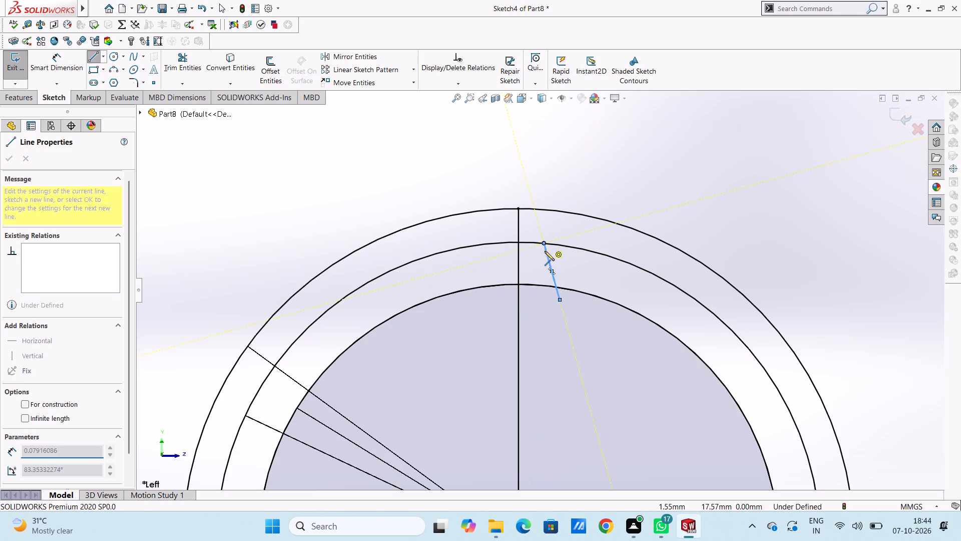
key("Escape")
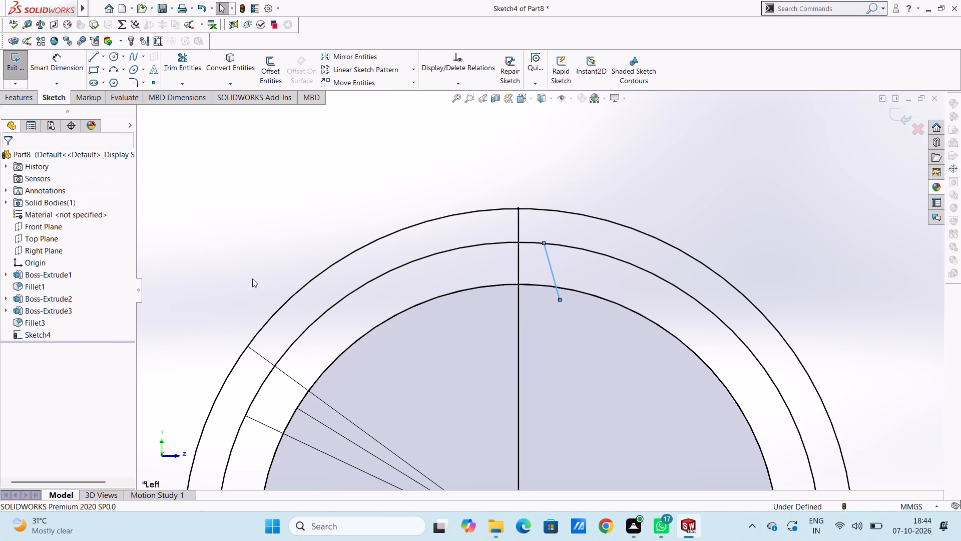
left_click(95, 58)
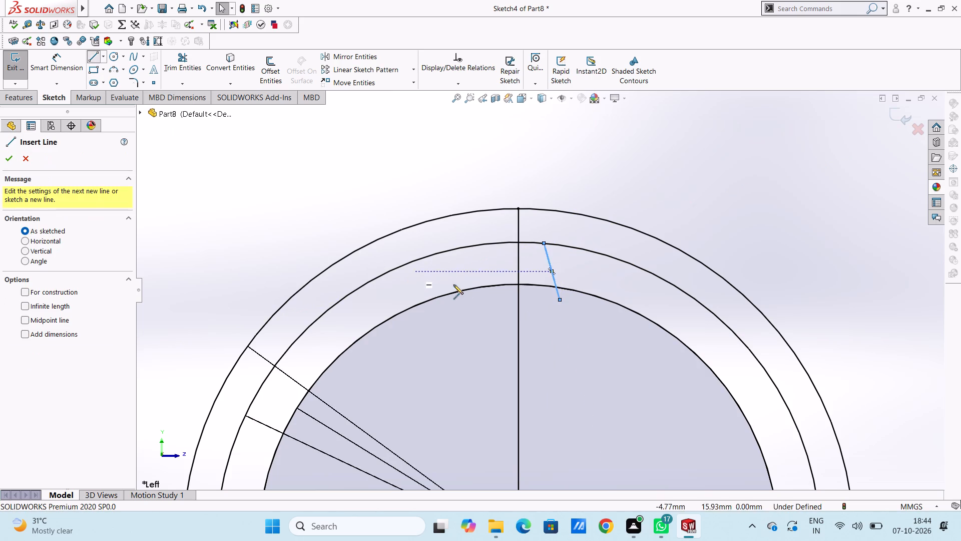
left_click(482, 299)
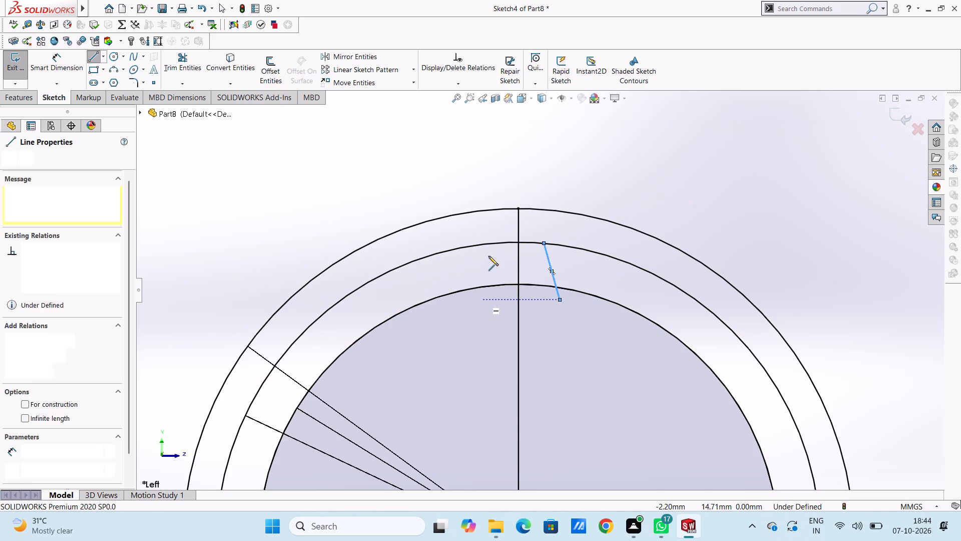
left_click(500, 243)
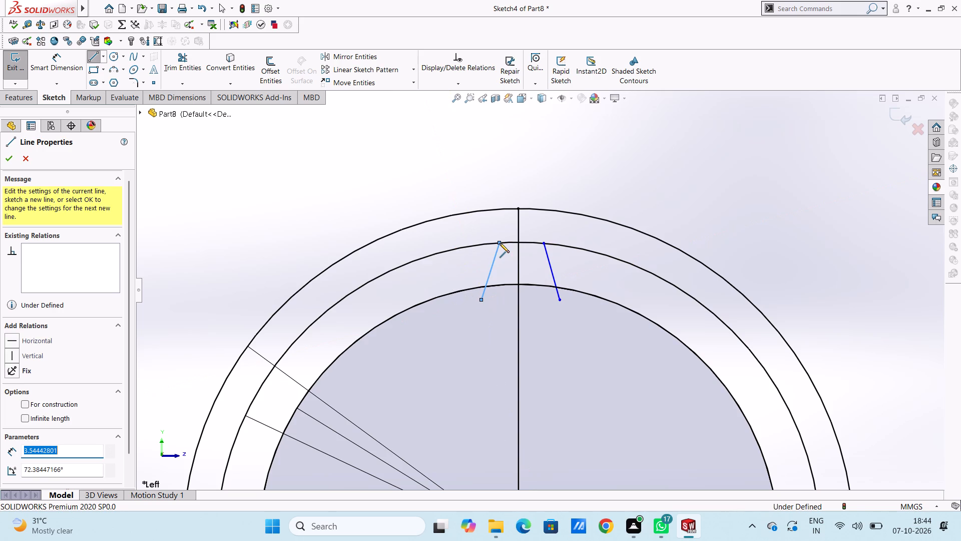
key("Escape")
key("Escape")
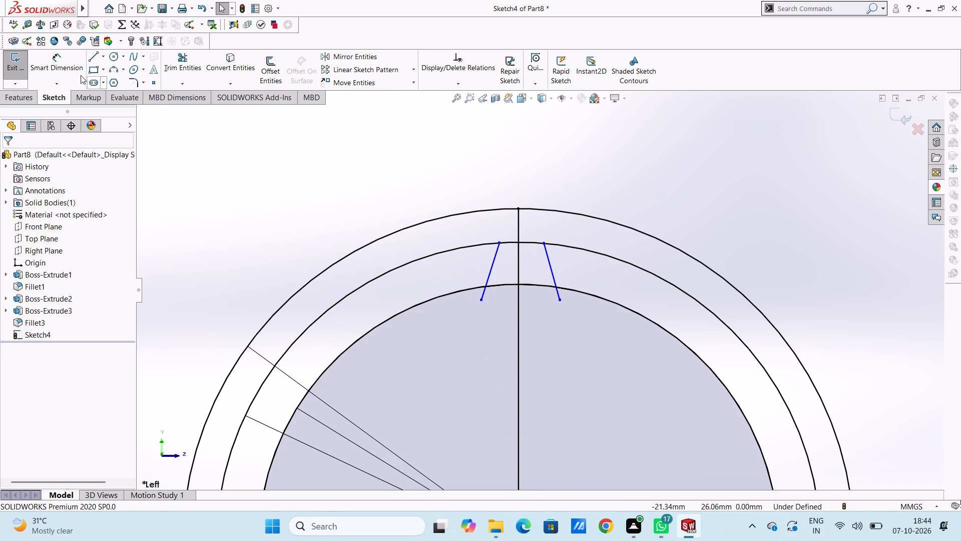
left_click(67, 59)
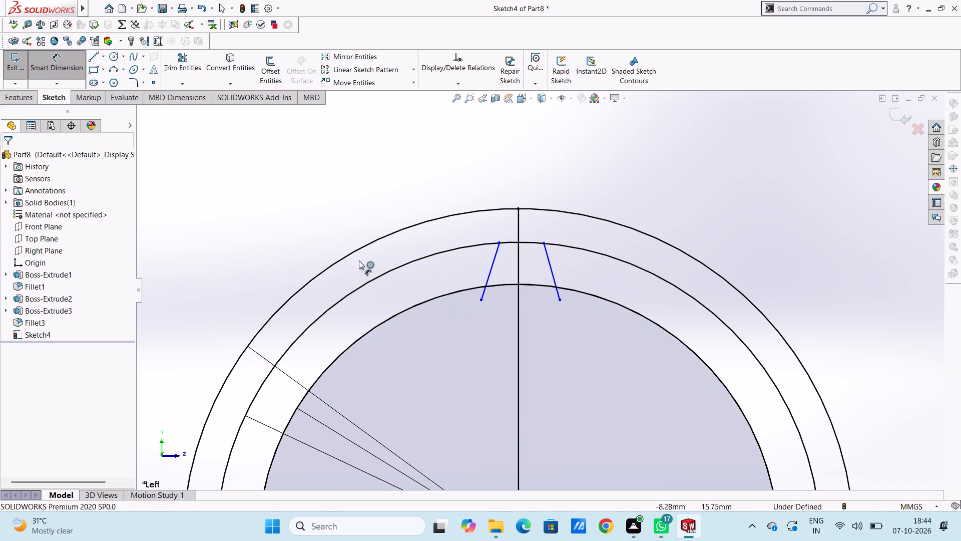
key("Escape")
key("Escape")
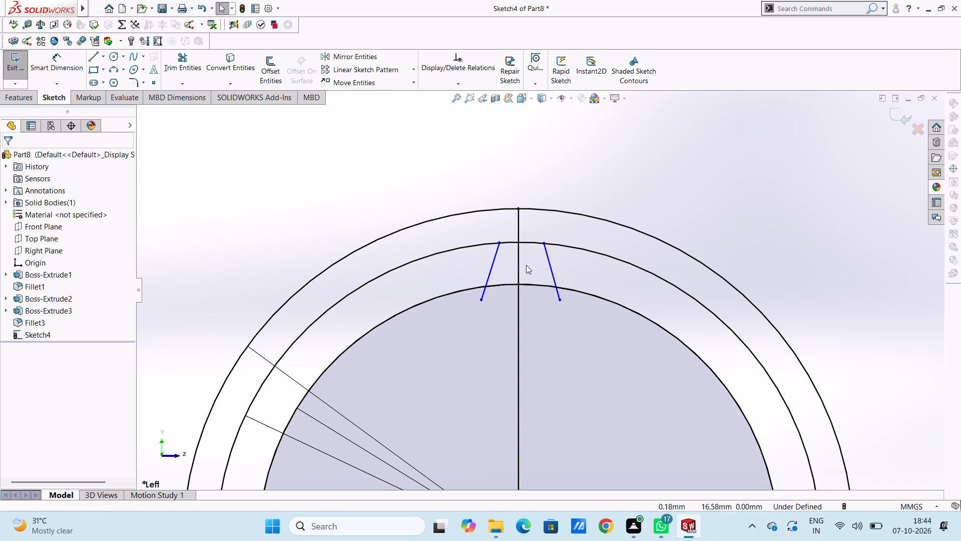
Examine closely where the upper ends of the two slanted lines meet the 36 mm circle.
scroll(526, 265, "down", 4)
scroll(488, 247, "down", 14)
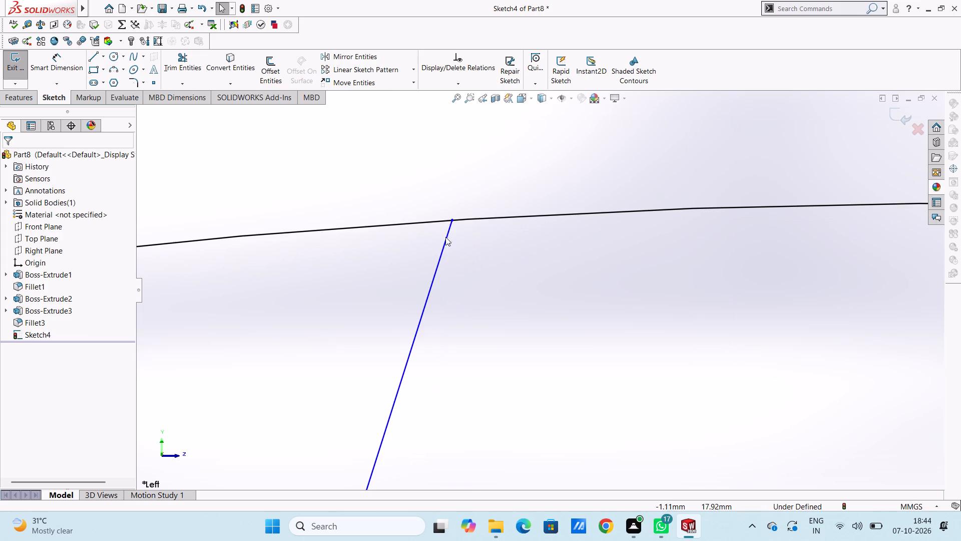
scroll(435, 231, "down", 5)
scroll(516, 225, "down", 5)
scroll(592, 278, "down", 4)
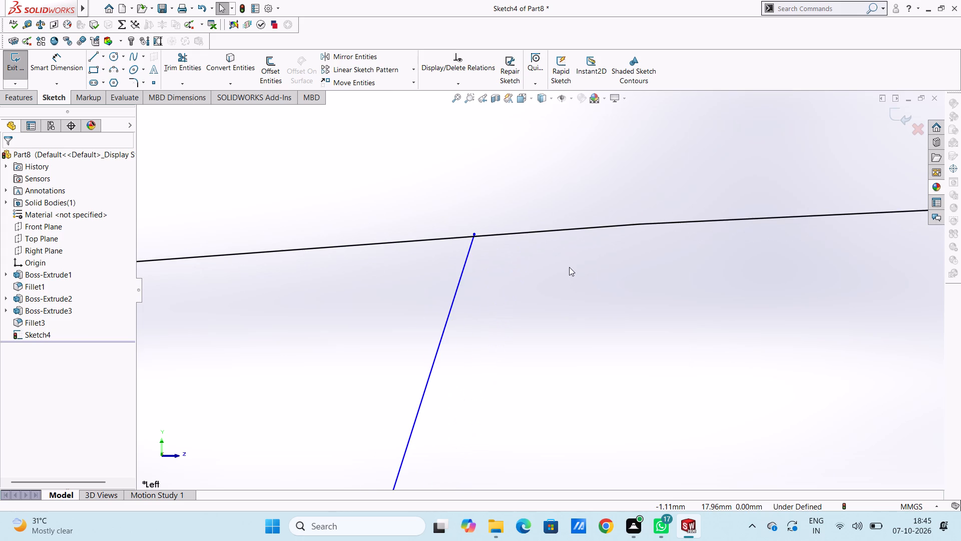
scroll(563, 264, "up", 20)
scroll(563, 264, "up", 17)
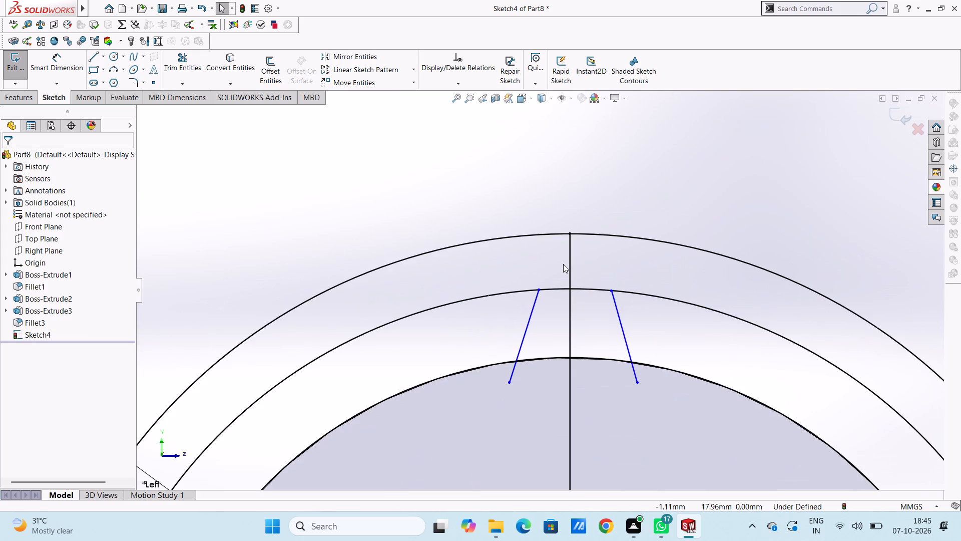
scroll(621, 353, "down", 5)
scroll(581, 205, "down", 4)
scroll(561, 269, "down", 11)
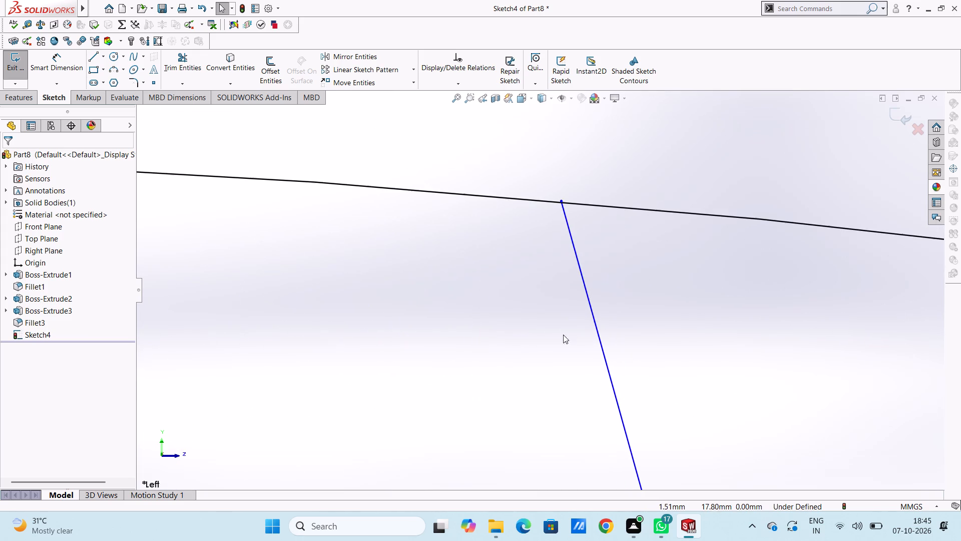
scroll(561, 241, "down", 5)
scroll(572, 161, "down", 2)
scroll(571, 161, "up", 14)
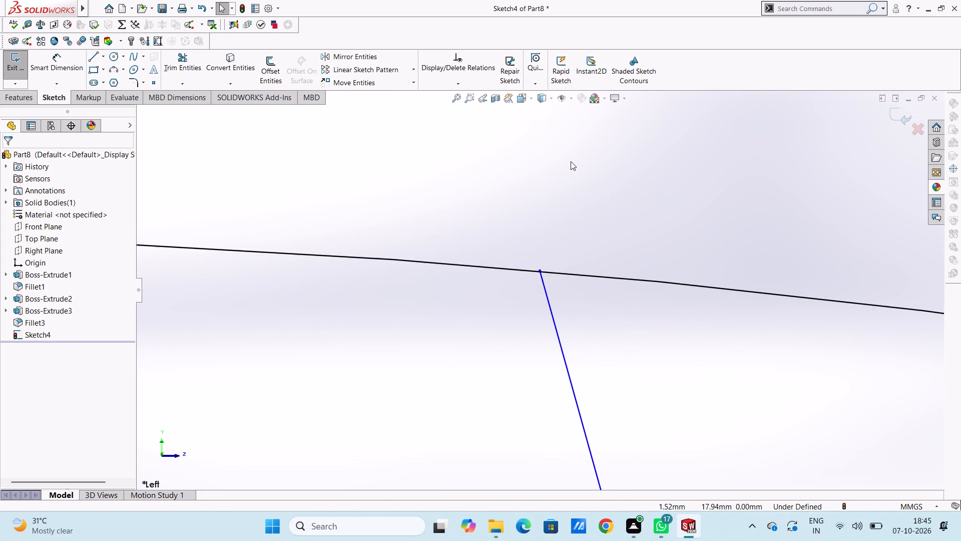
scroll(571, 161, "up", 18)
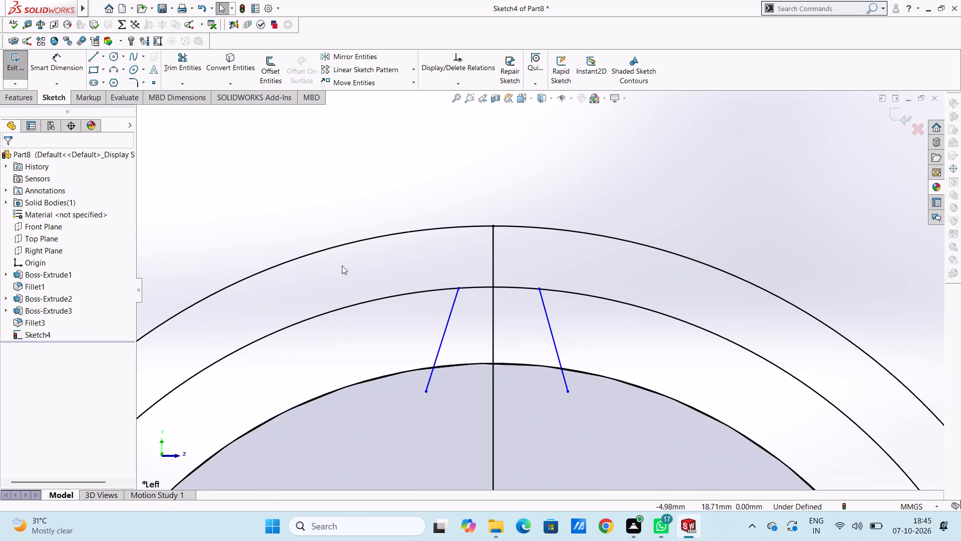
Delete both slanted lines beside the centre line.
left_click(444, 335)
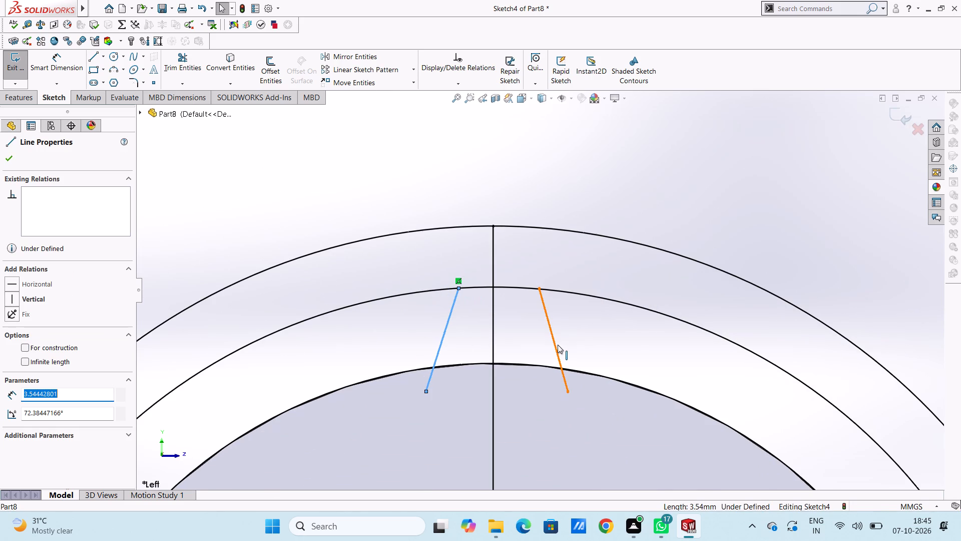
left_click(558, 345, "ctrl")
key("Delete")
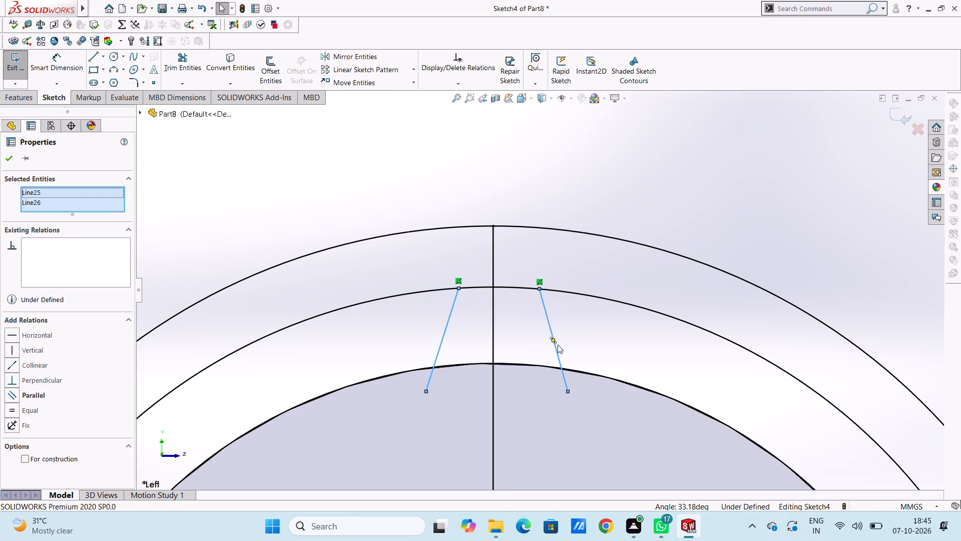
Sketch an open tapered three-line profile around the centre line, from inside the 31 mm circle to a horizontal top about 2 mm wide above the 40 mm circle.
left_click(96, 55)
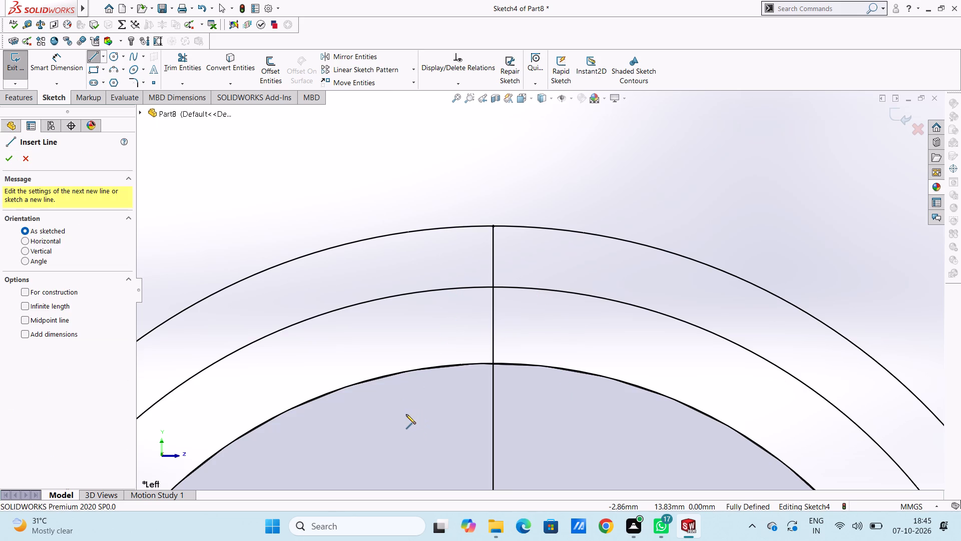
left_click(406, 414)
left_click(460, 205)
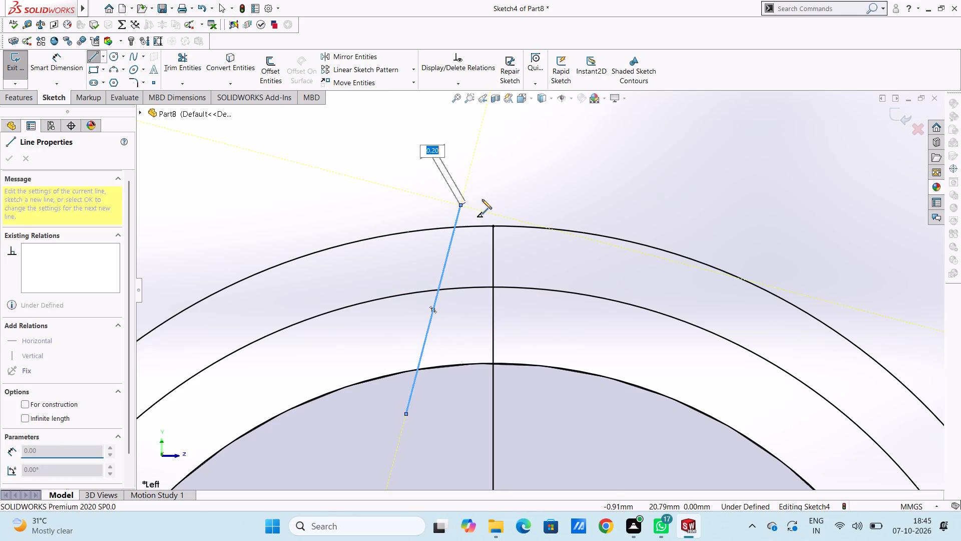
left_click(523, 203)
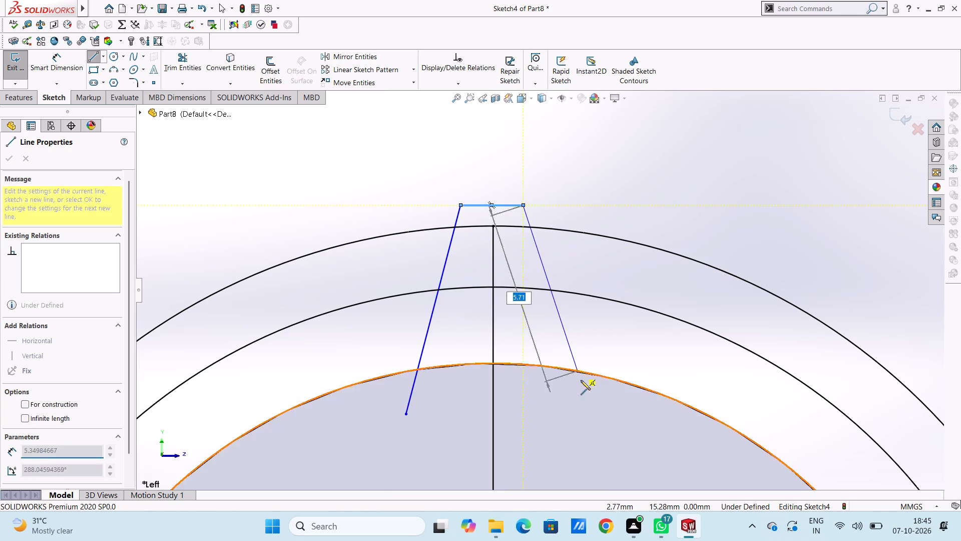
left_click(593, 414)
key("Escape")
key("Escape")
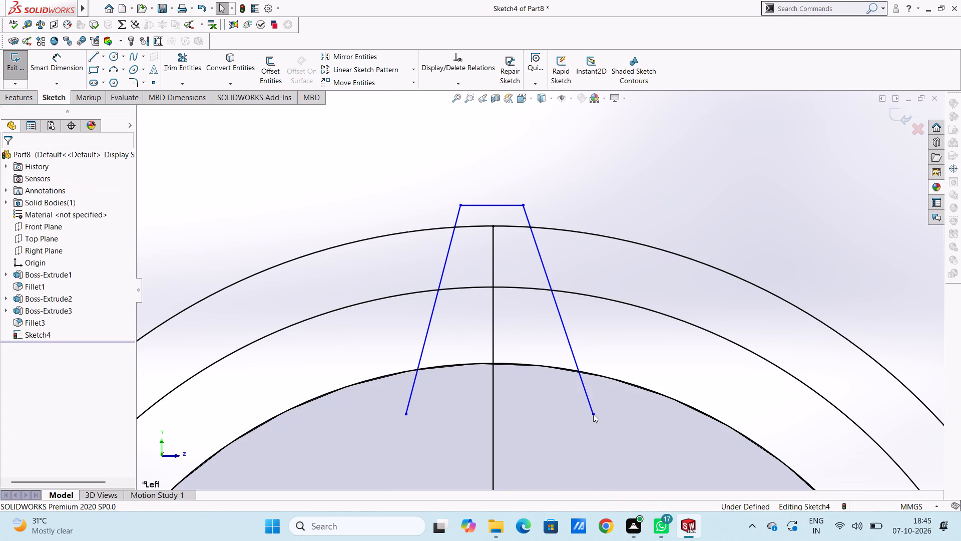
Trim the tapered profile outside the 36 mm circle and inside the 31 mm circle, leaving only the two flank segments between them.
left_click(181, 65)
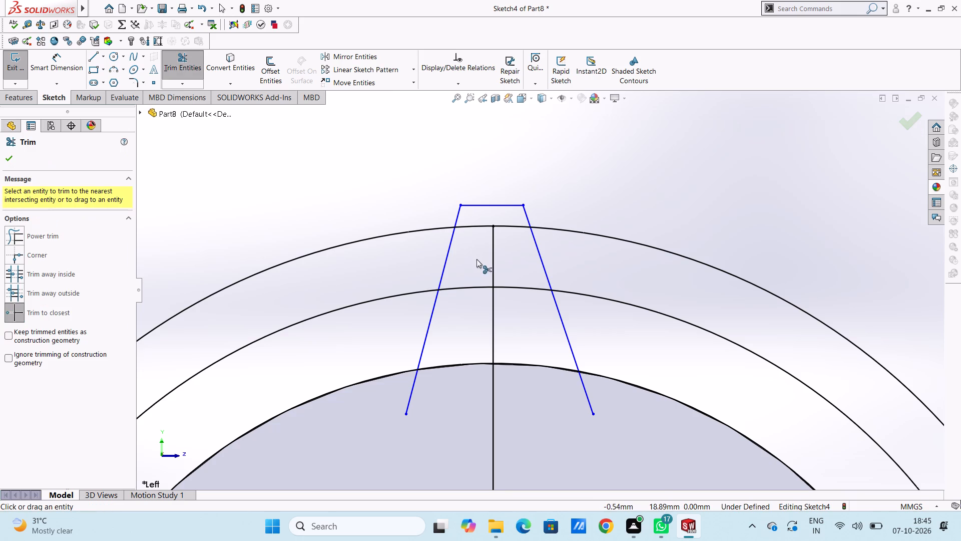
left_click(460, 214)
left_click(465, 207)
left_click(523, 210)
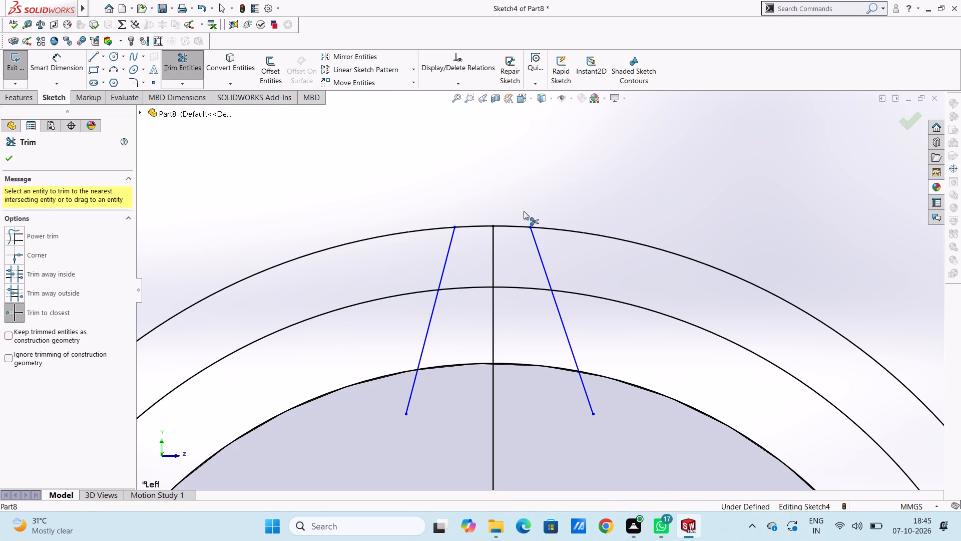
left_click(451, 246)
left_click(541, 261)
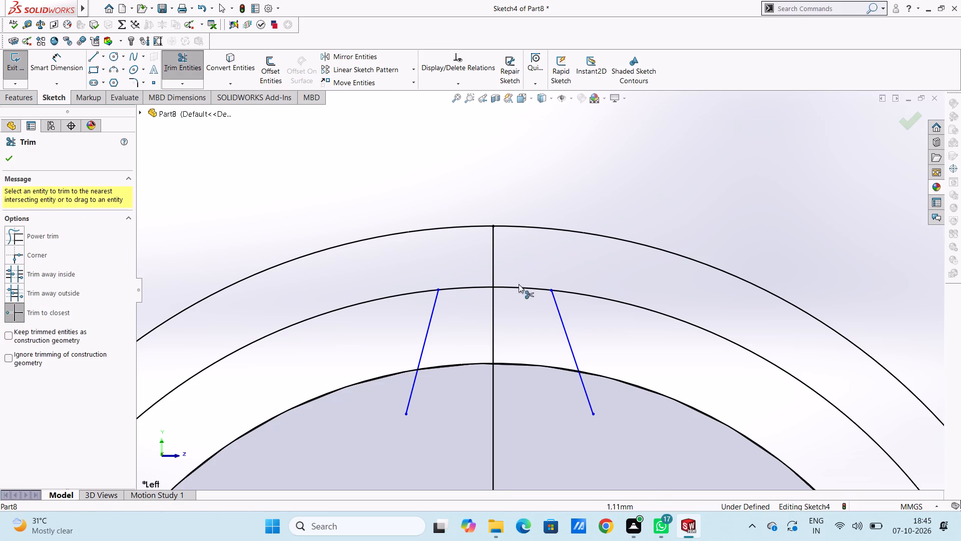
left_click(407, 405)
left_click(591, 406)
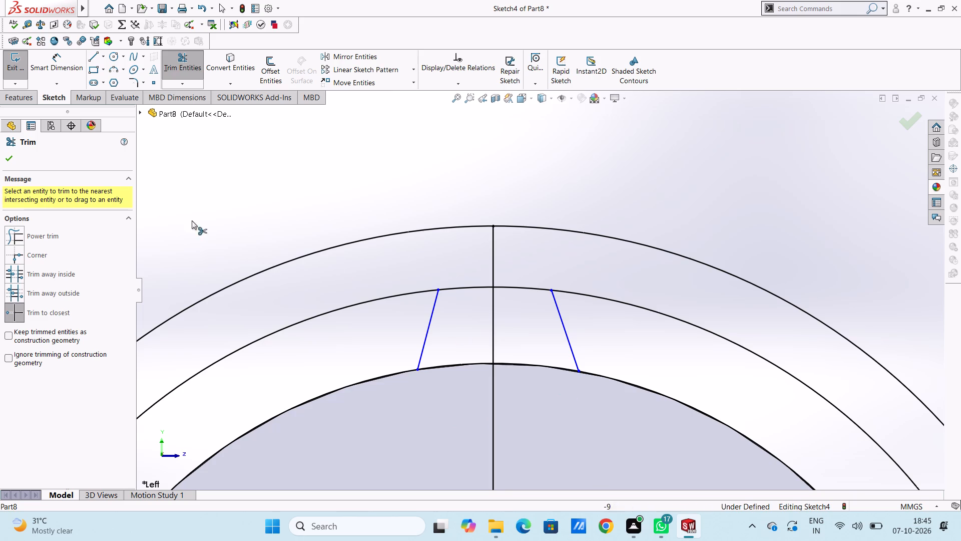
left_click(12, 160)
Dimension the left flank's lower endpoint 1.5 mm from the vertical centre line.
left_click(64, 66)
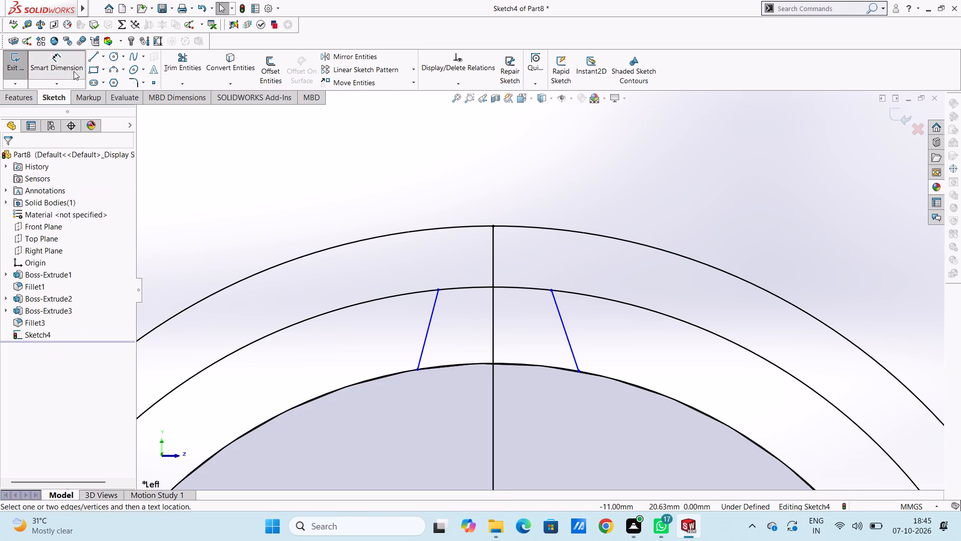
scroll(484, 309, "up", 3)
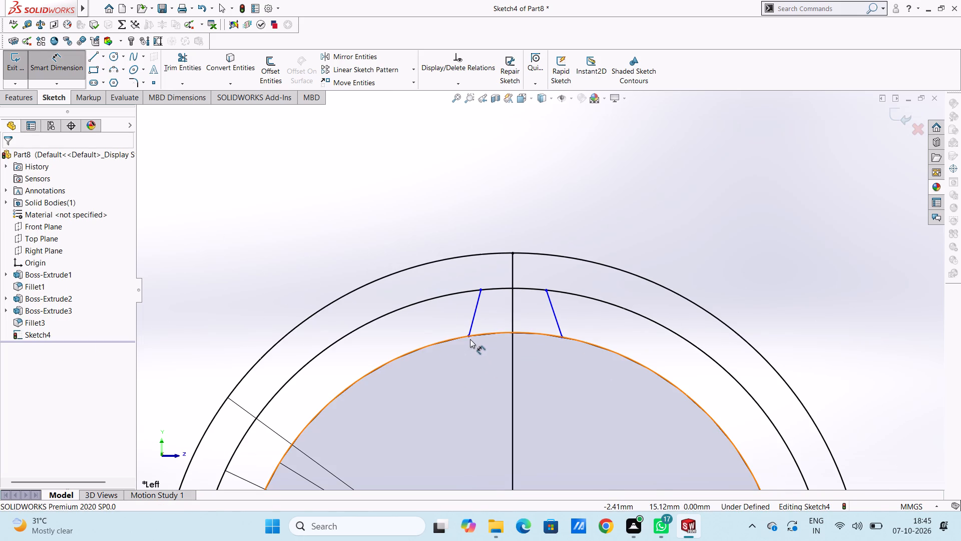
left_click(467, 337)
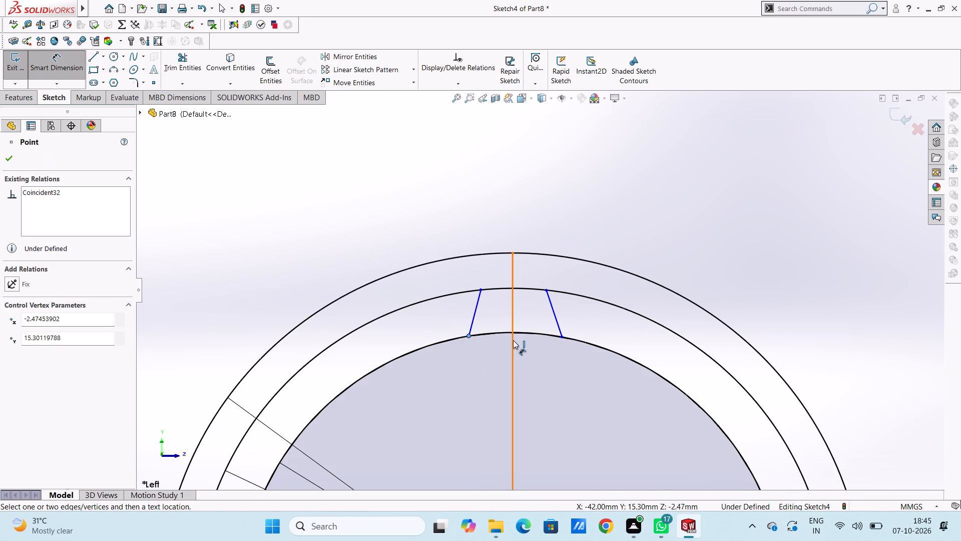
left_click(513, 340)
scroll(503, 364, "up", 5)
scroll(511, 463, "up", 1)
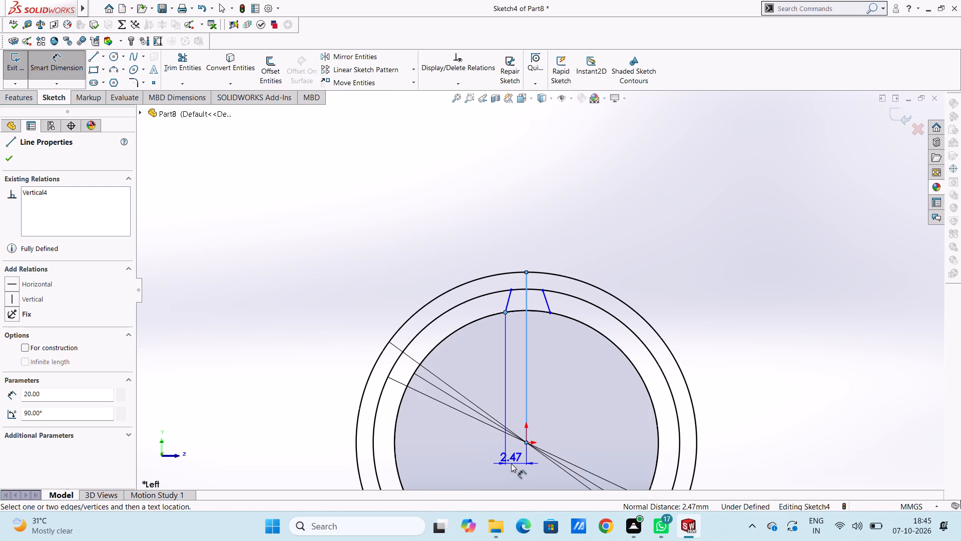
scroll(511, 463, "up", 2)
left_click(520, 402)
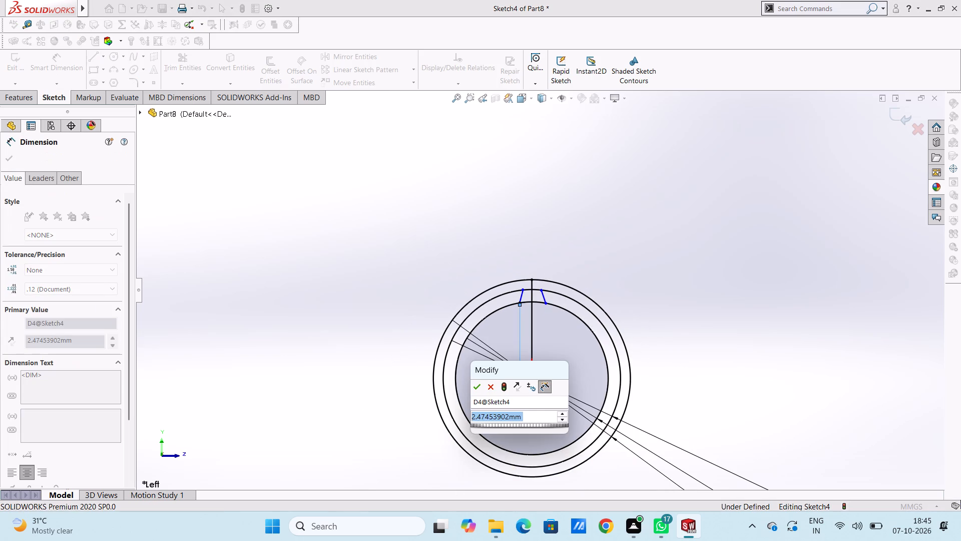
type("1.5")
key("Return")
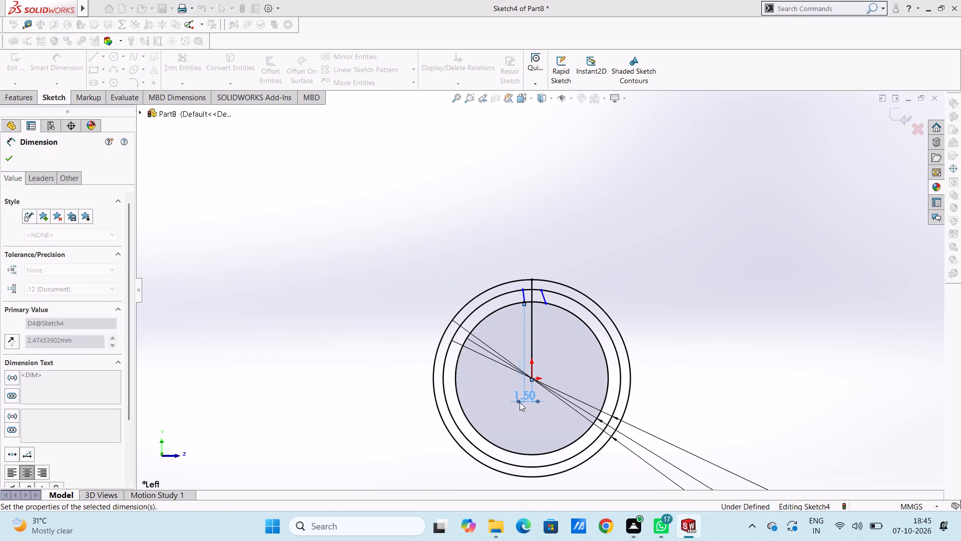
left_click(545, 338)
scroll(544, 321, "down", 3)
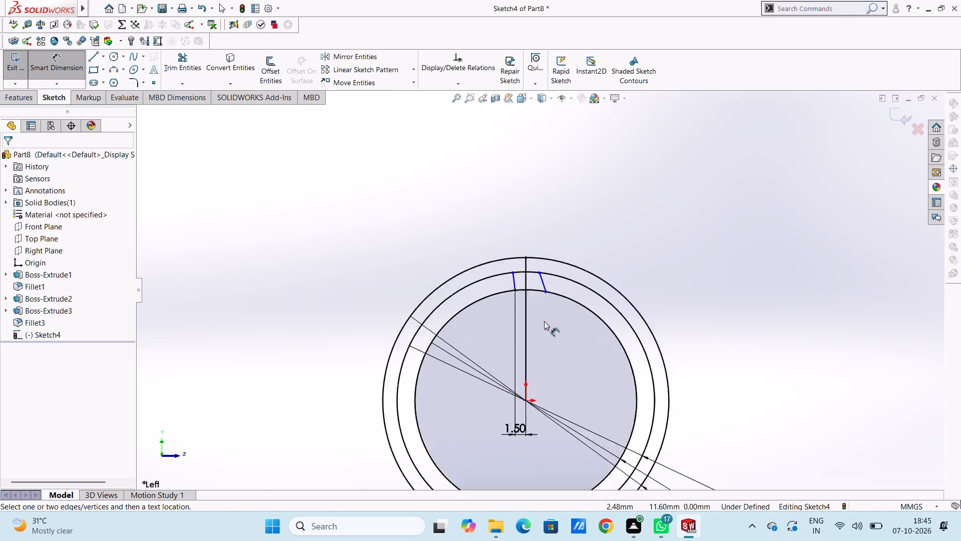
Dimension the left flank's upper endpoint on the 36 mm circle 1 mm from the vertical centre line.
scroll(544, 321, "down", 2)
left_click(489, 231)
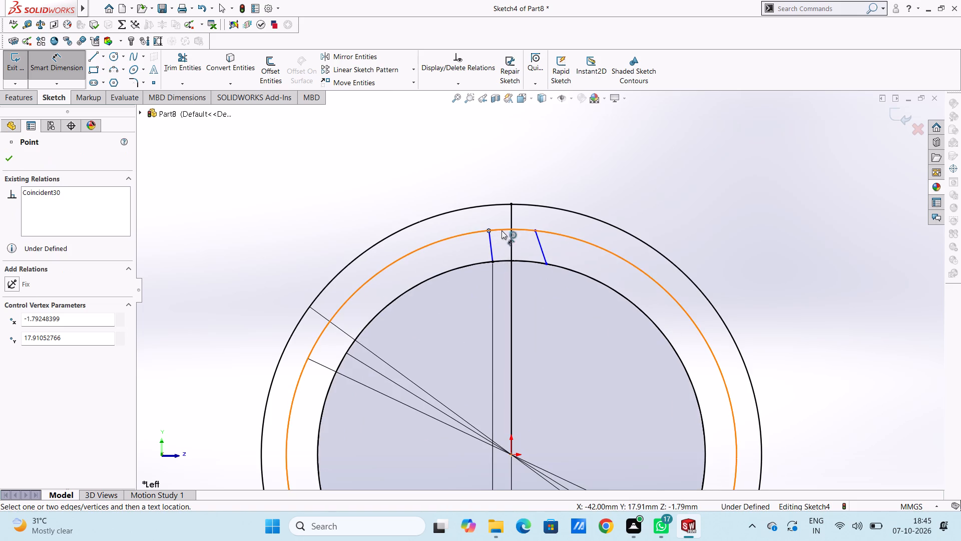
left_click(511, 231)
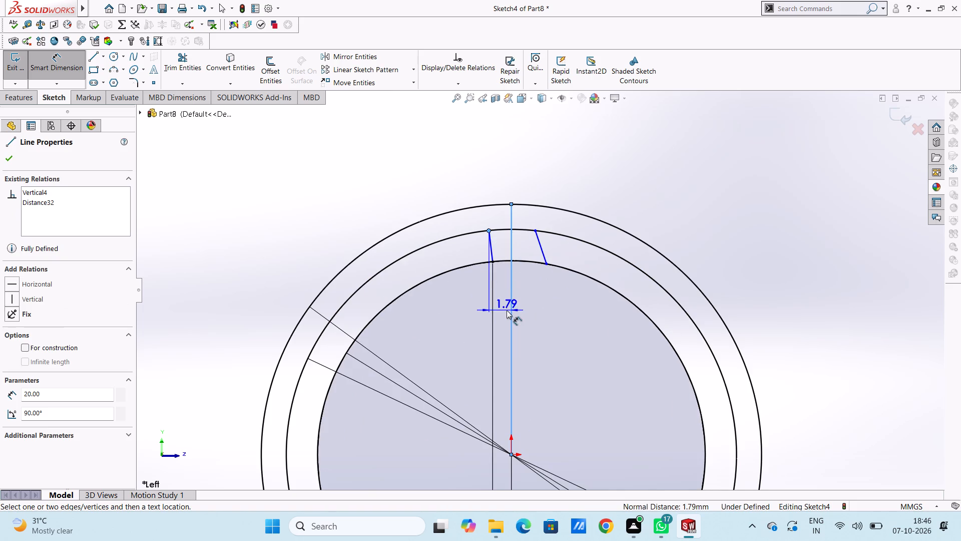
scroll(507, 310, "up", 5)
scroll(513, 375, "up", 5)
left_click(519, 449)
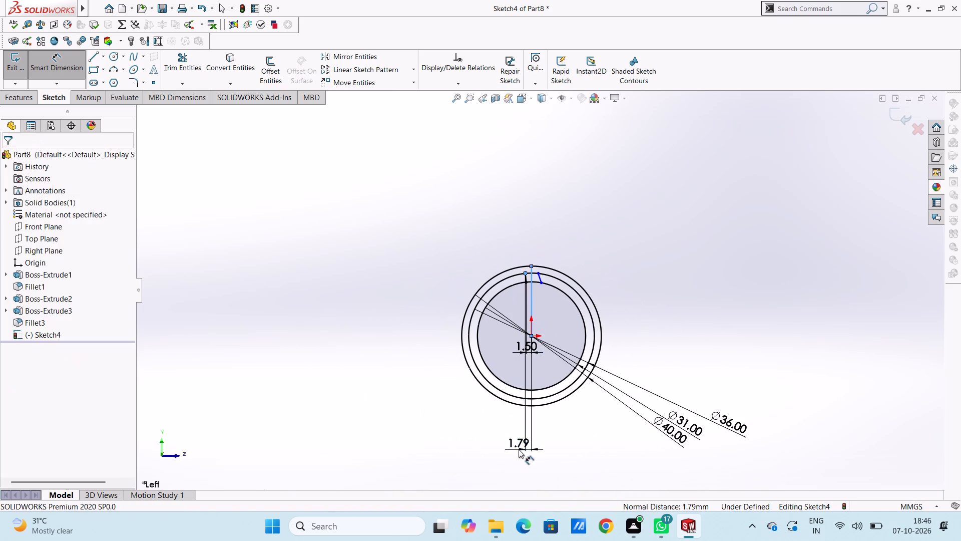
key("1")
key("Return")
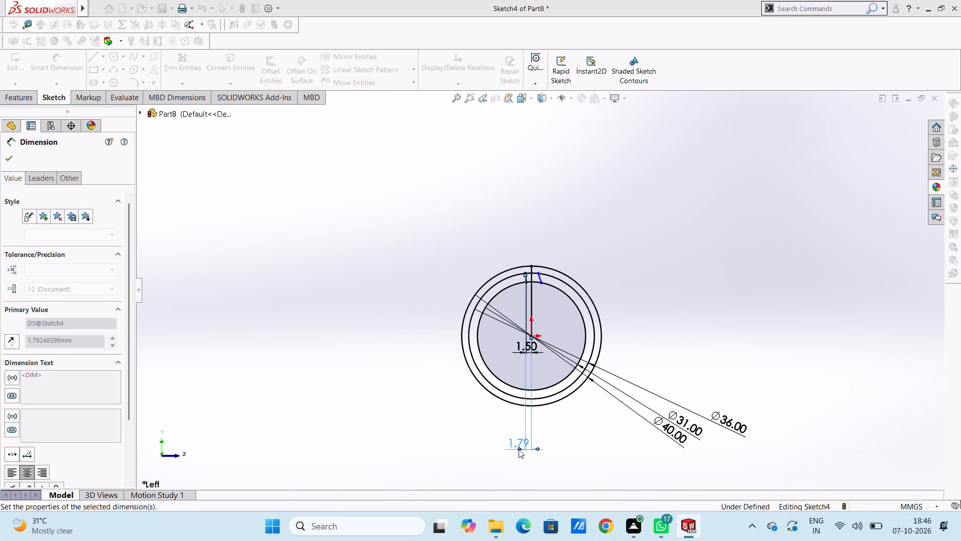
left_click(555, 233)
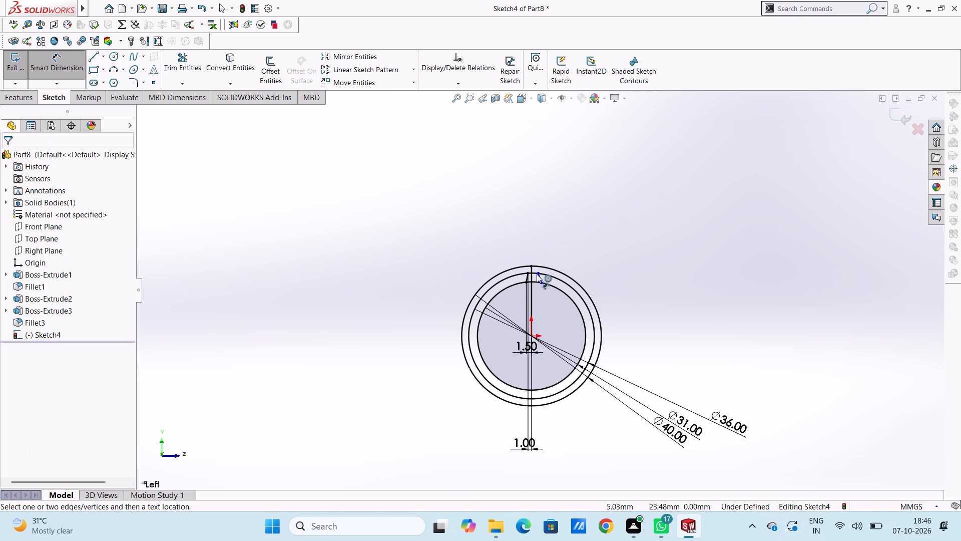
Dimension the right flank's lower endpoint on the 31 mm circle 1.5 mm from the vertical centre line.
scroll(533, 288, "down", 9)
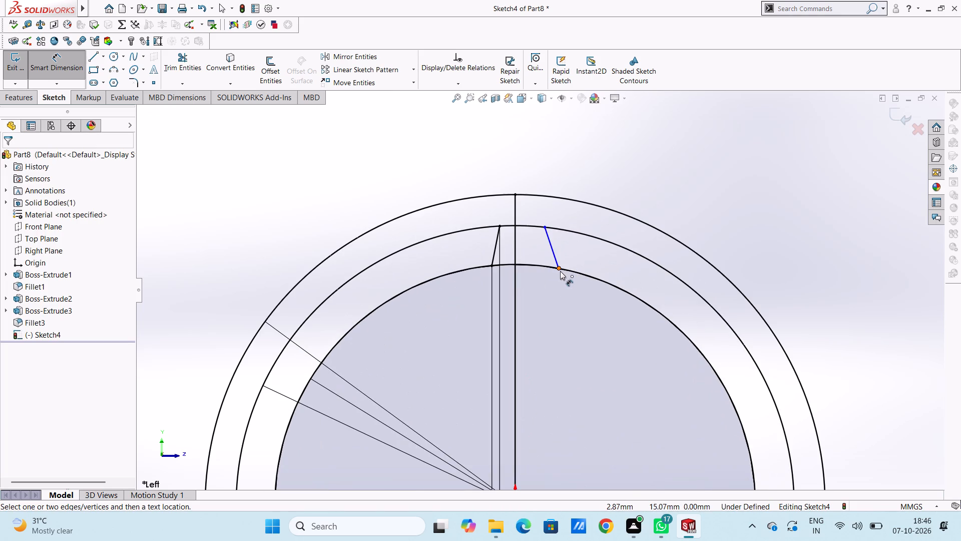
left_click(560, 270)
left_click(516, 306)
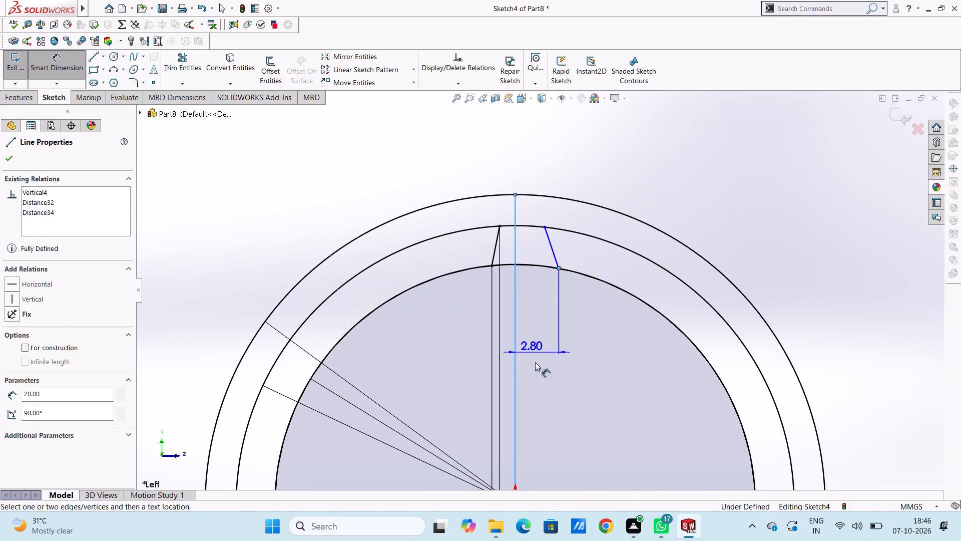
left_click(535, 402)
type("1.5")
key("Return")
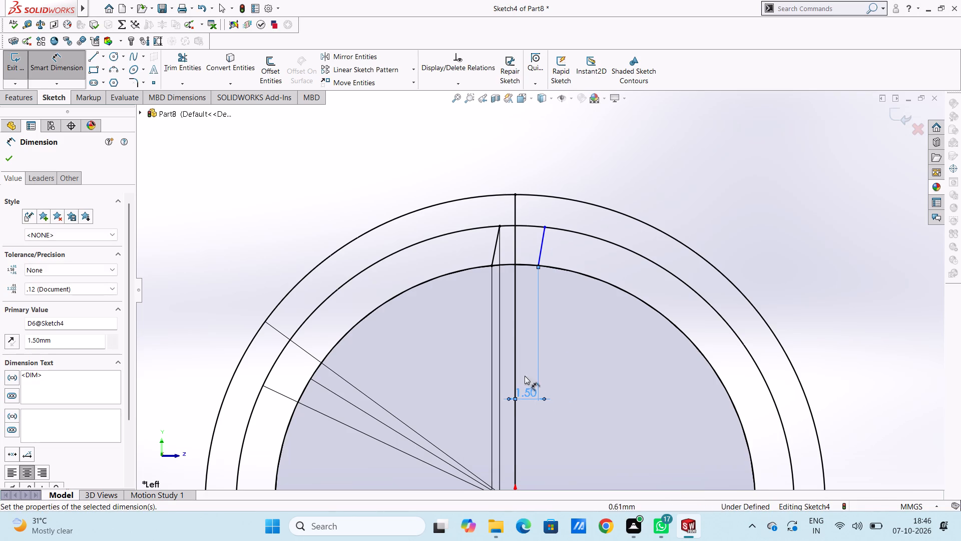
left_click(567, 343)
Dimension the right flank's upper endpoint on the 36 mm circle 1 mm from the vertical centre line.
left_click(546, 228)
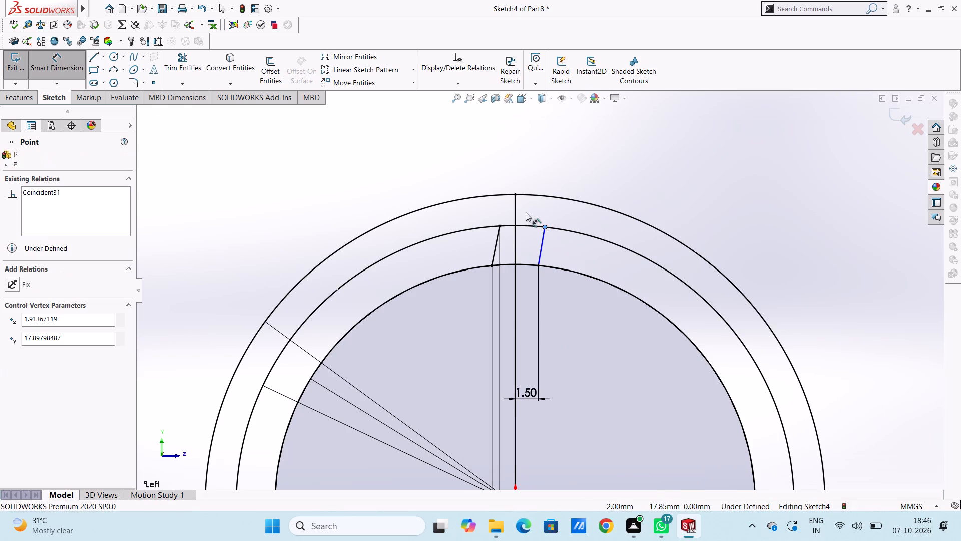
left_click(518, 209)
scroll(518, 176, "up", 6)
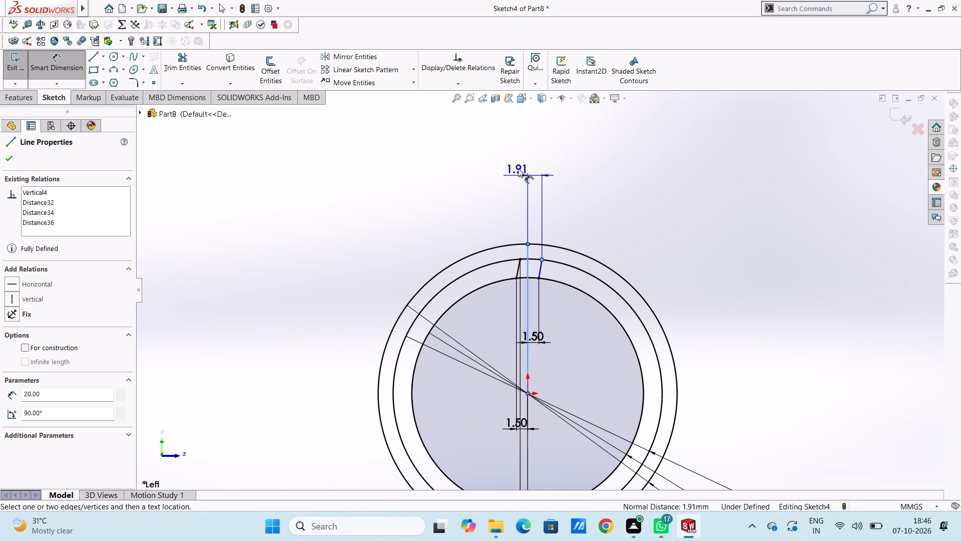
left_click(521, 129)
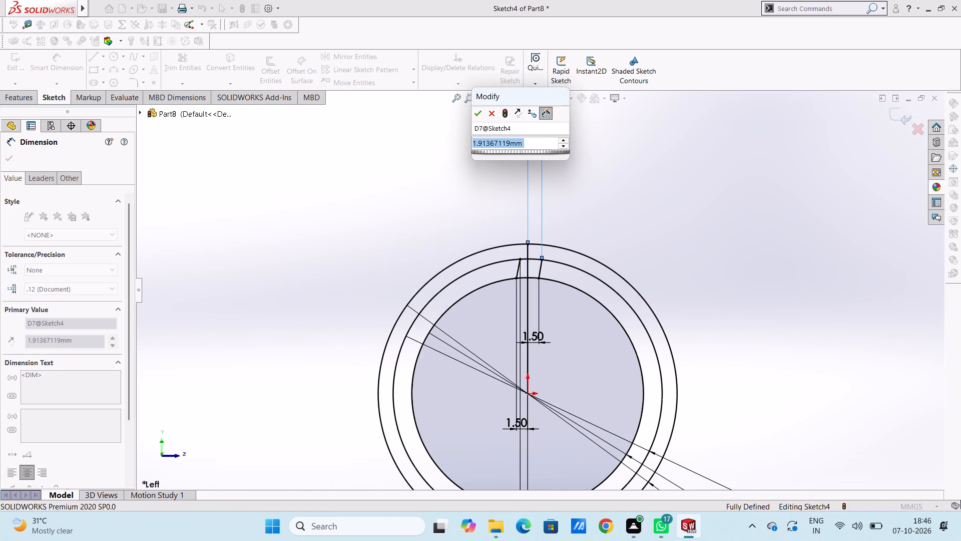
key("1")
key("Return")
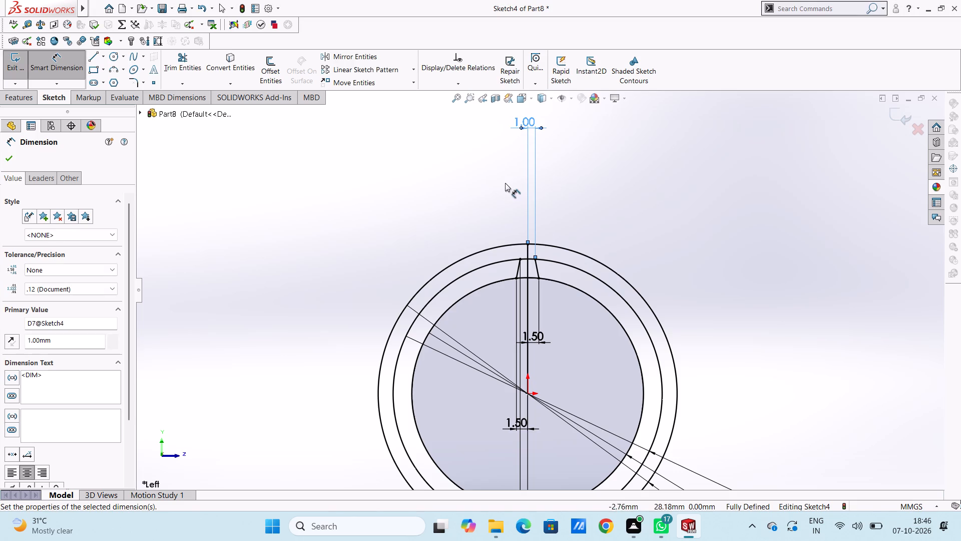
left_click(497, 185)
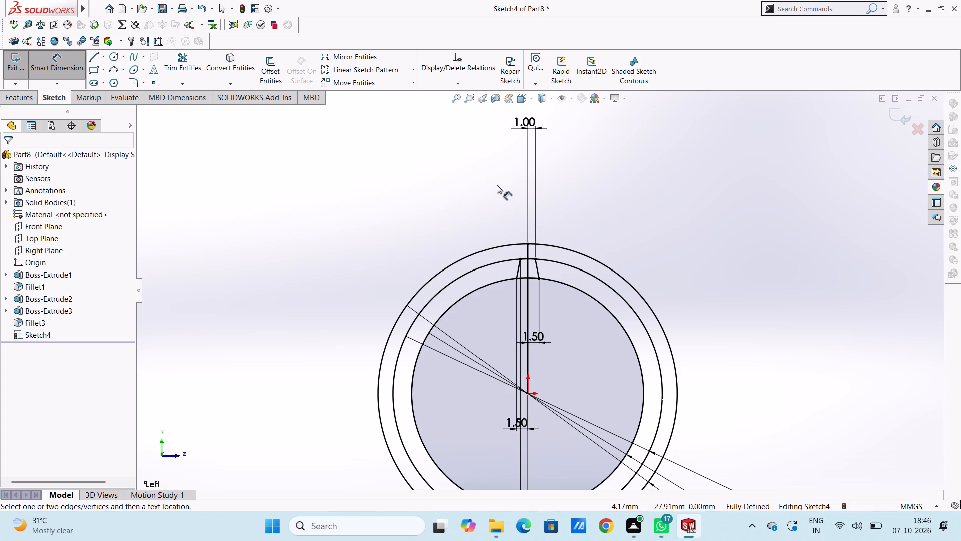
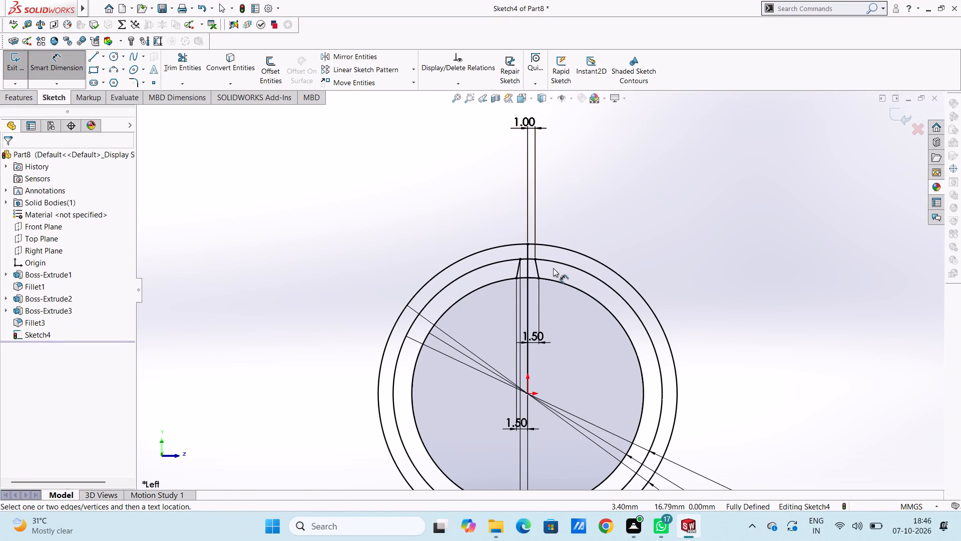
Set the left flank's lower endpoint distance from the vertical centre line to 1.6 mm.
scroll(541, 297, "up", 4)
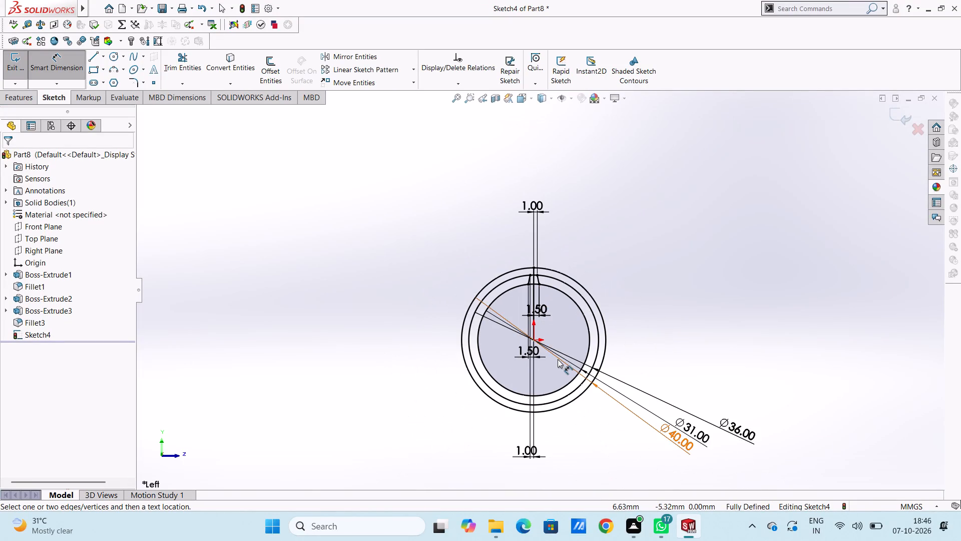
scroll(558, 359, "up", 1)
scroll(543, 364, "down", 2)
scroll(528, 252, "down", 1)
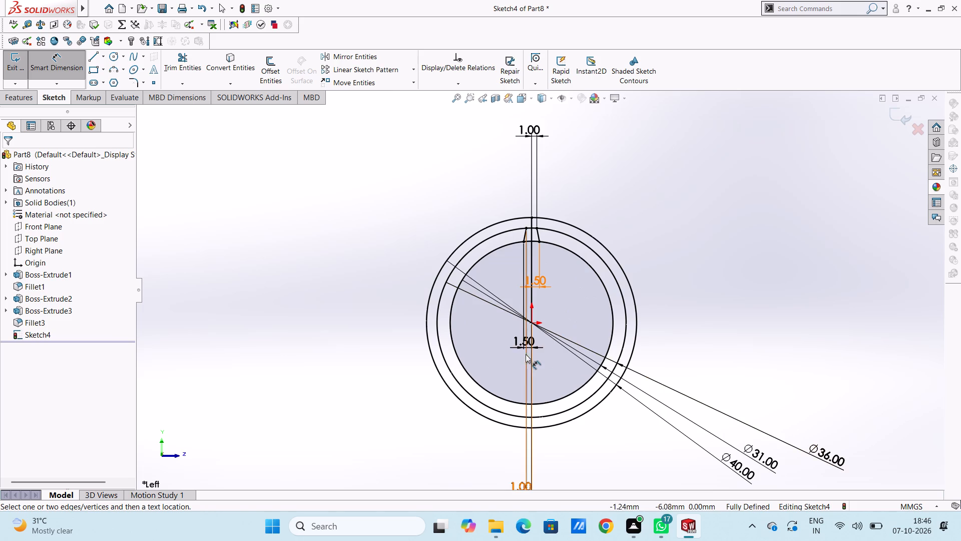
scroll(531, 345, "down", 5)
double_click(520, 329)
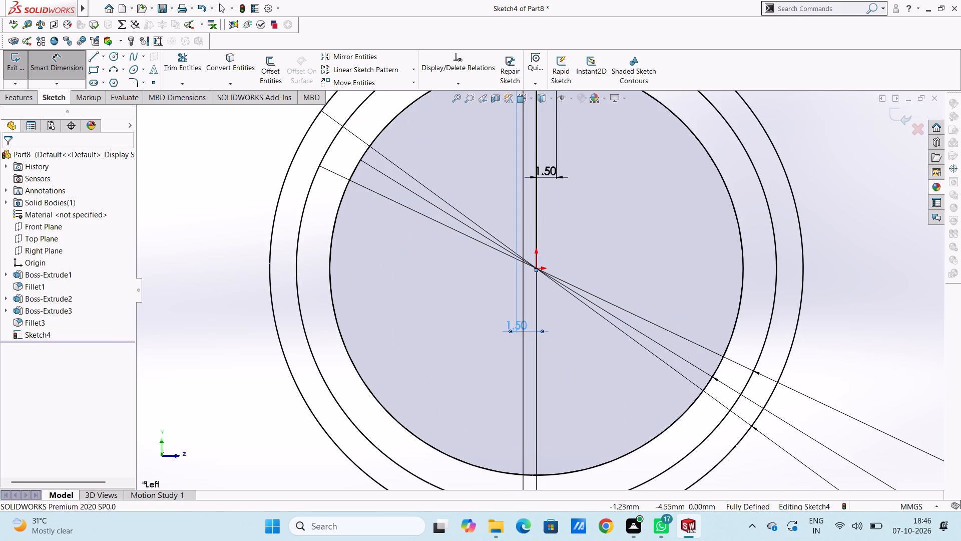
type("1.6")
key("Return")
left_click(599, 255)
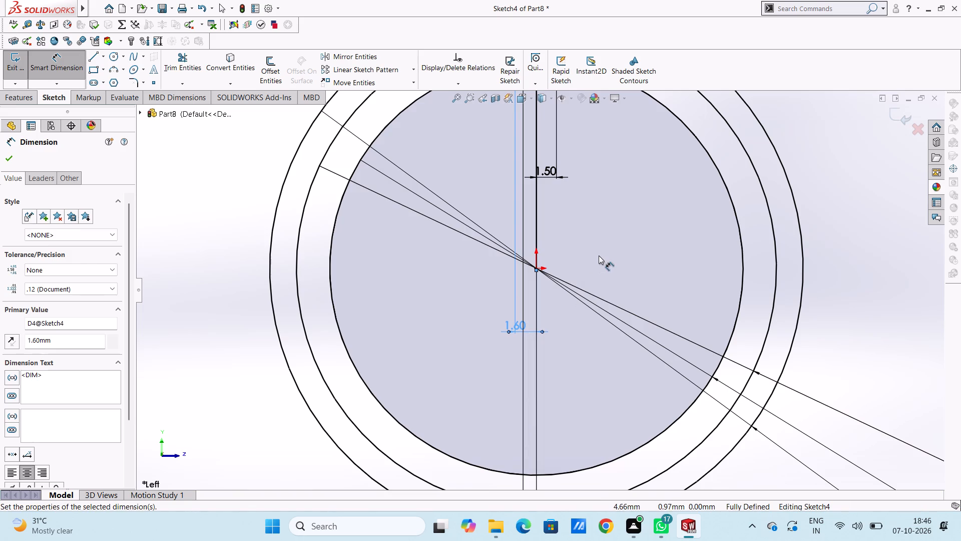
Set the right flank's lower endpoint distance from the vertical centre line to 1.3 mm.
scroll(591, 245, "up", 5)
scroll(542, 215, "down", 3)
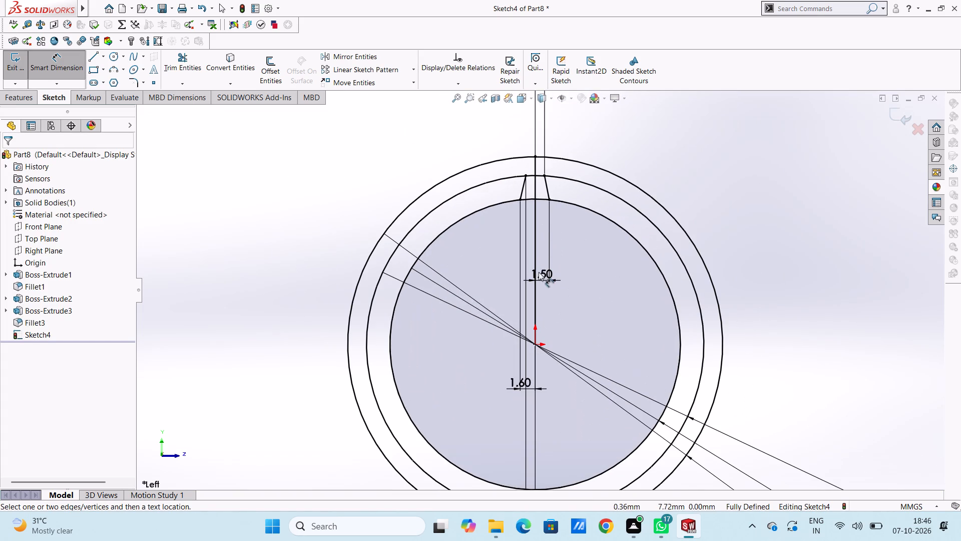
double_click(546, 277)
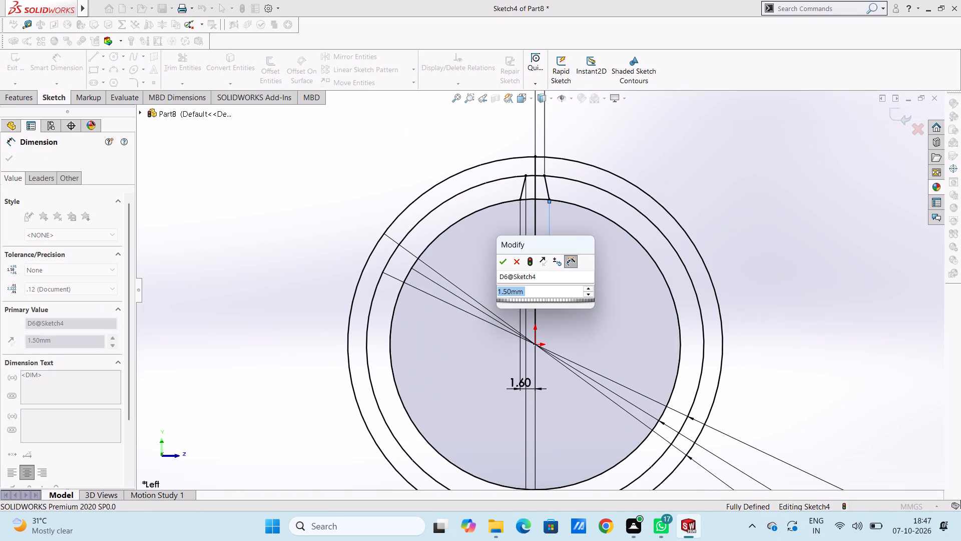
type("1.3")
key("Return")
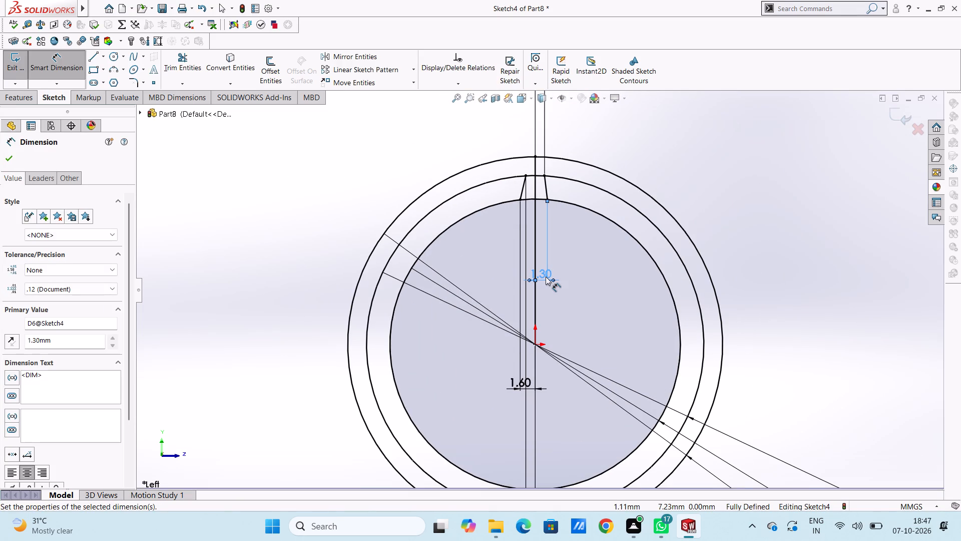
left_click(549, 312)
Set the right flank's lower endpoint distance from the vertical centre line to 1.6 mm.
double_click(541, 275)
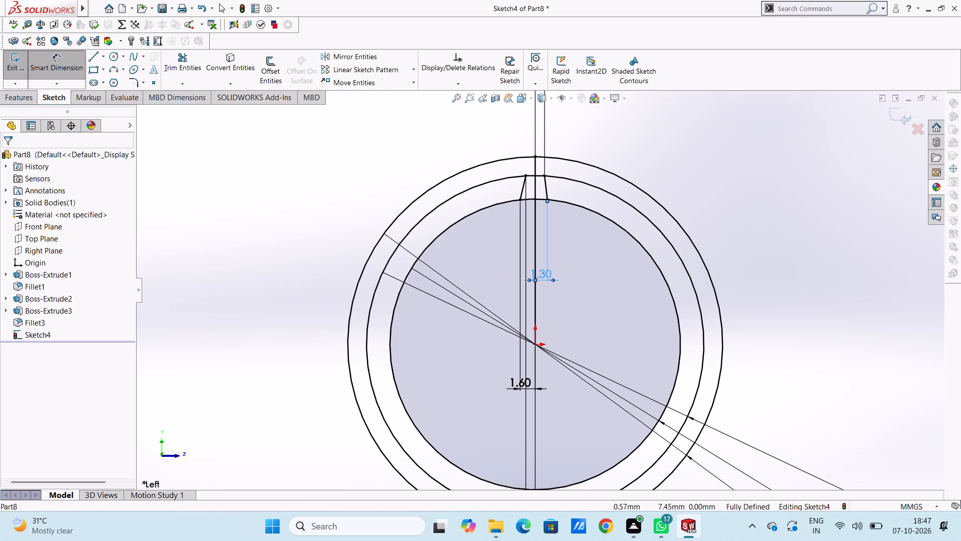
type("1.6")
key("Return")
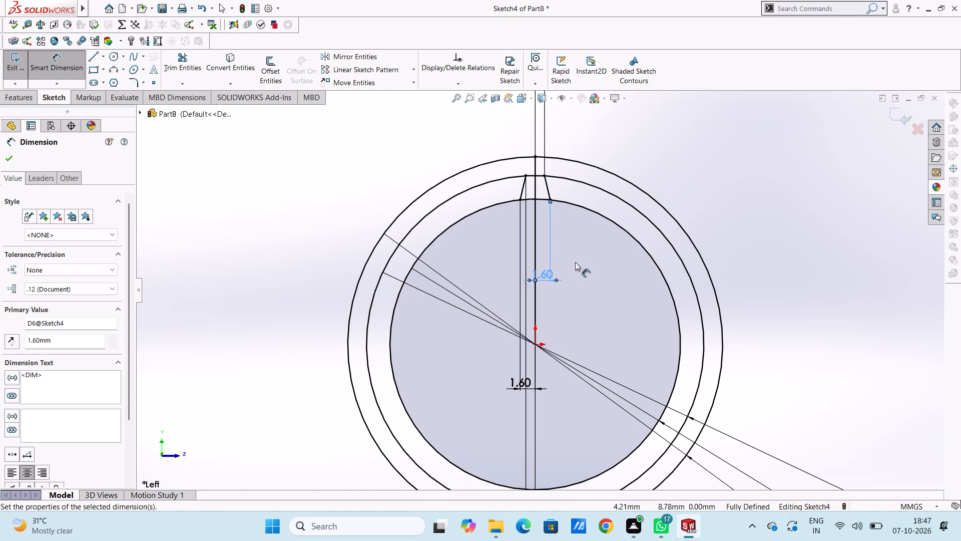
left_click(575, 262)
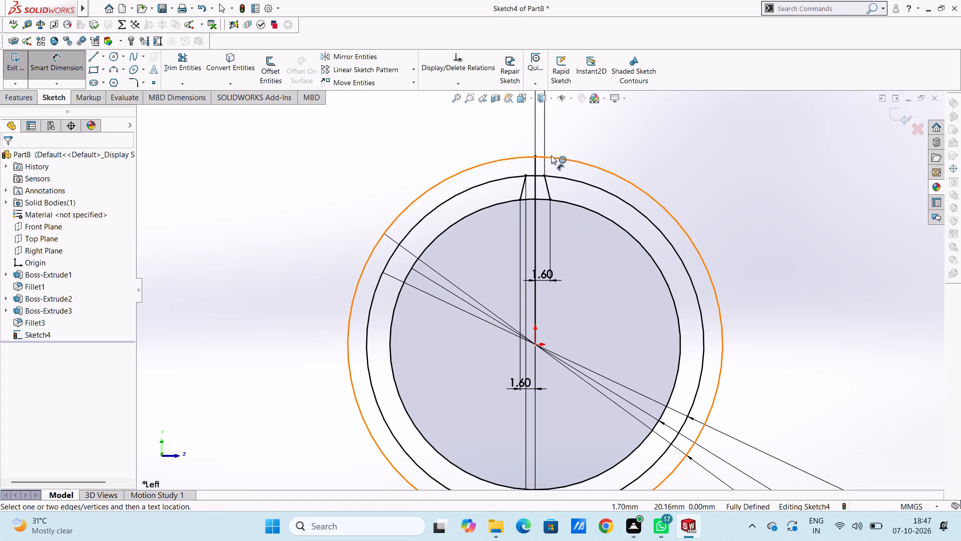
Sketch lines extending both flanks from the 36 mm circle past the 40 mm circle, joined by a horizontal top line about 0.84 mm long.
scroll(551, 155, "down", 4)
scroll(558, 167, "up", 2)
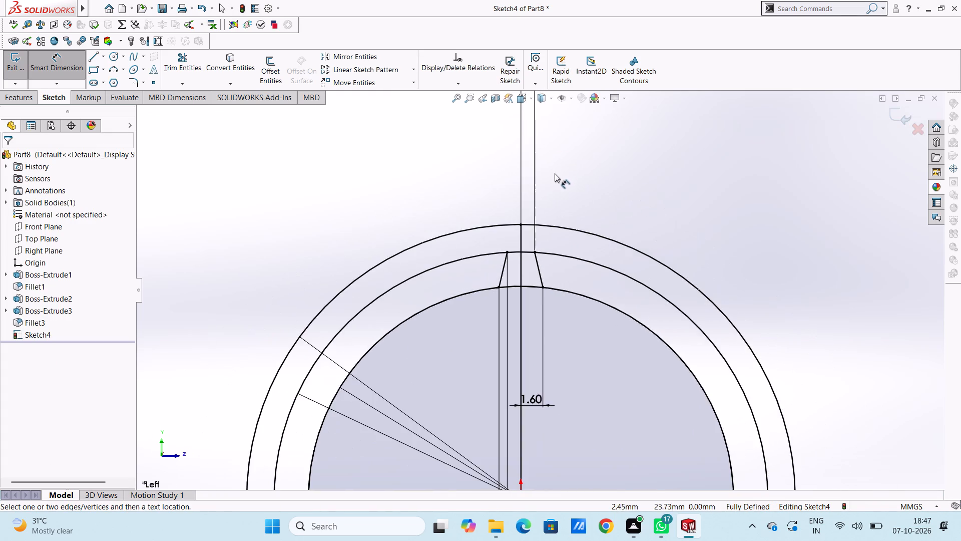
scroll(555, 173, "down", 2)
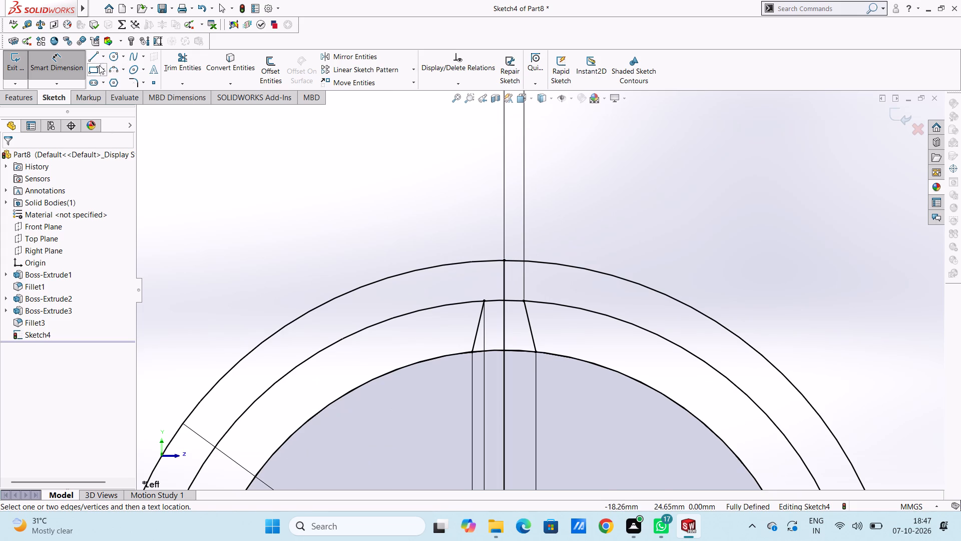
left_click(94, 59)
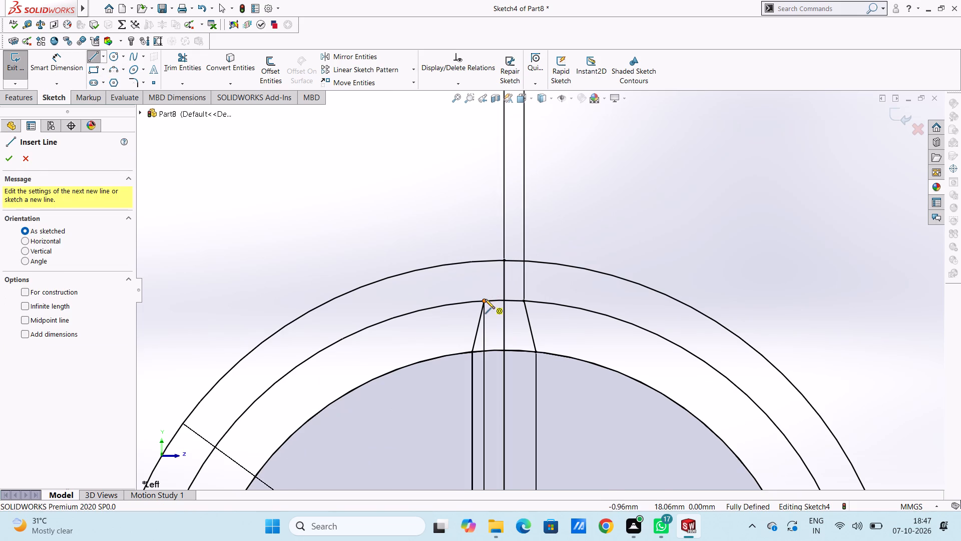
left_click(485, 299)
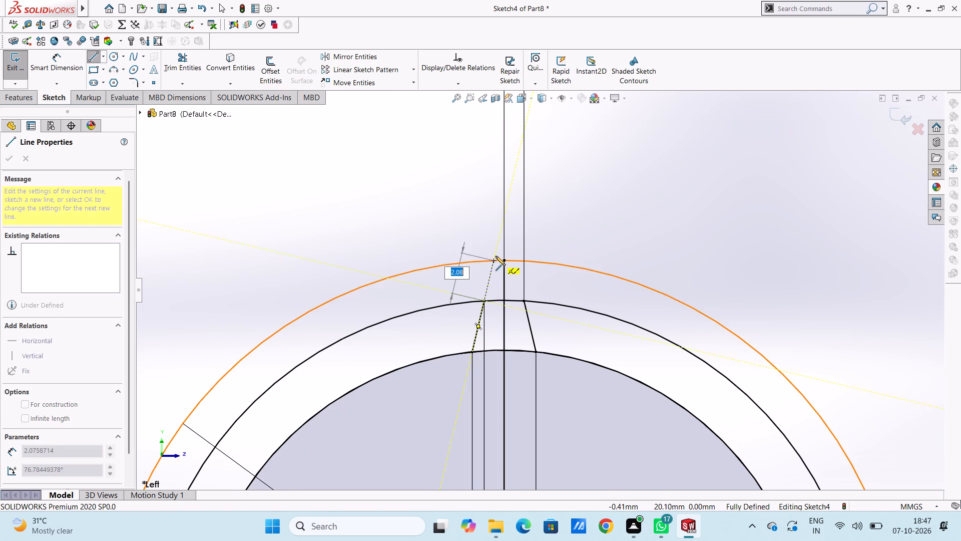
left_click(497, 251)
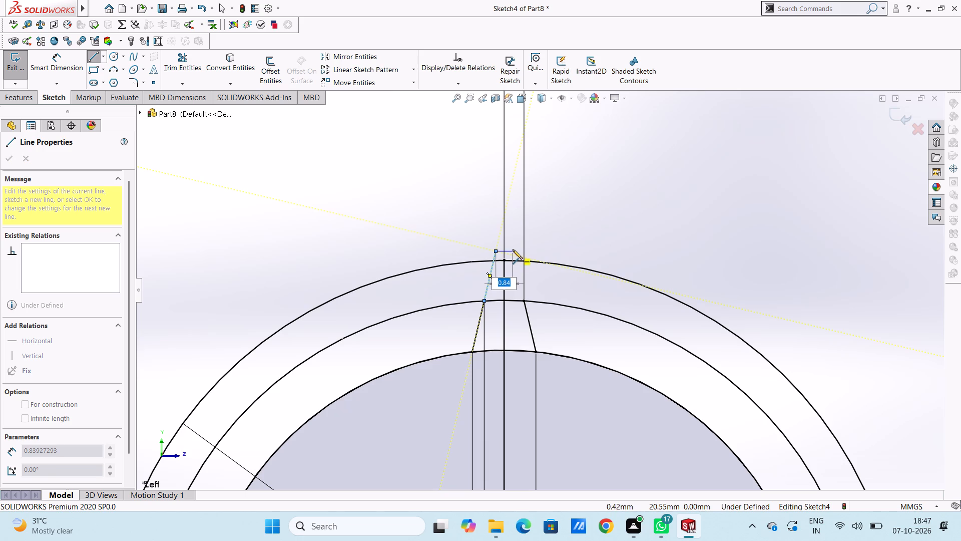
left_click(513, 249)
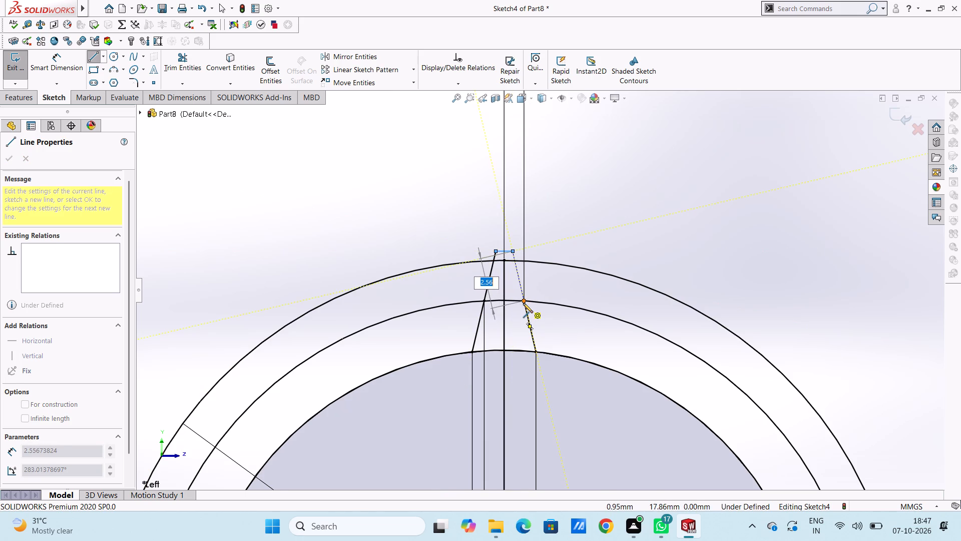
left_click(523, 303)
key("Escape")
key("Escape")
key("Escape")
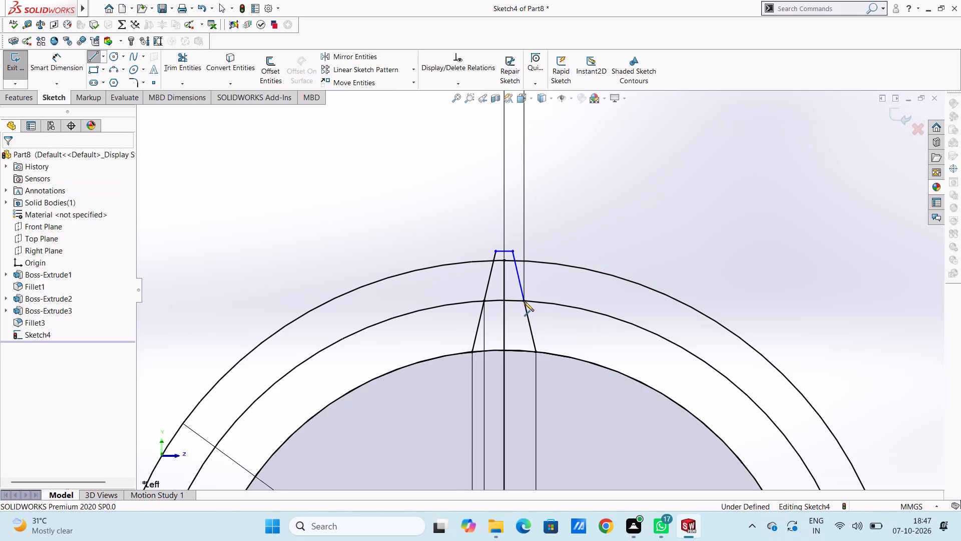
key("Escape")
Trim away the flank ends and the horizontal top line that lie outside the 40 mm circle.
scroll(525, 282, "down", 3)
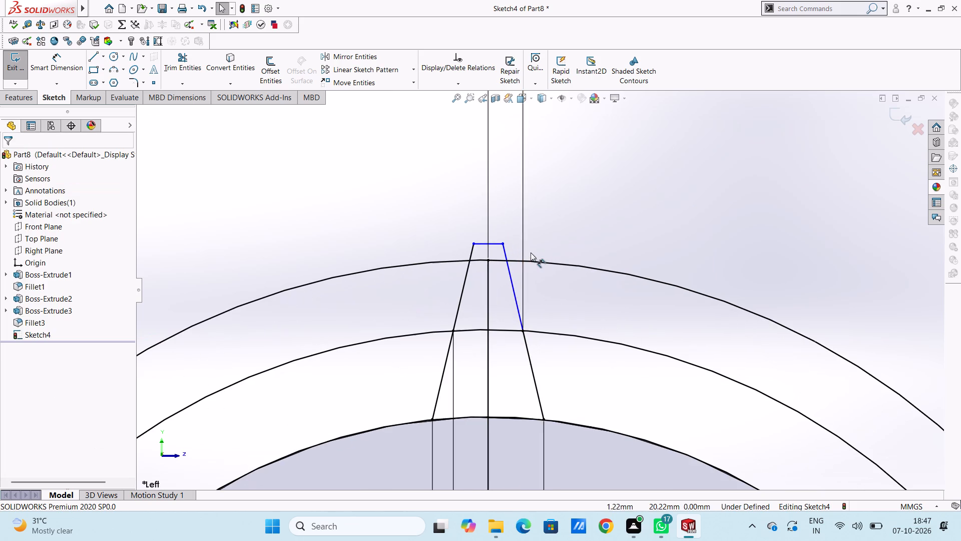
left_click(183, 63)
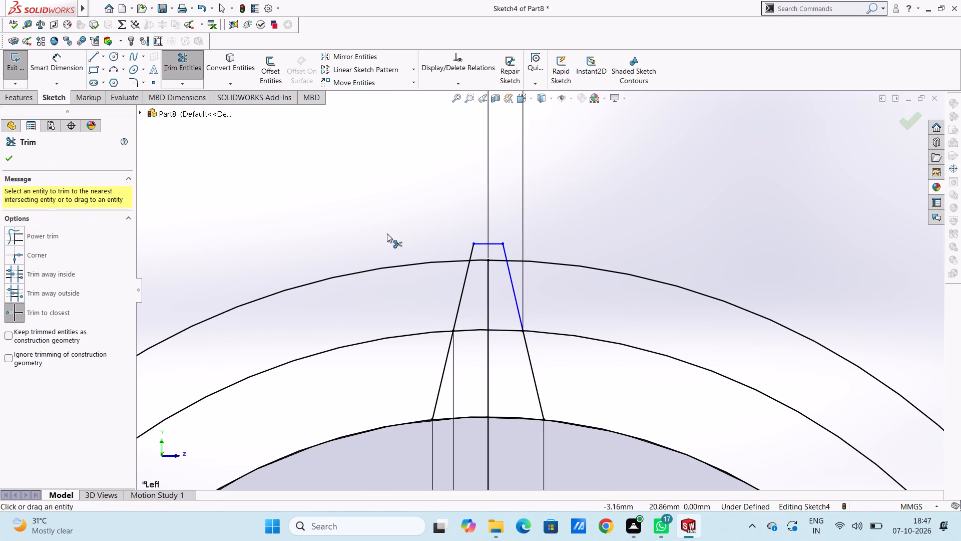
left_click(472, 250)
left_click(480, 243)
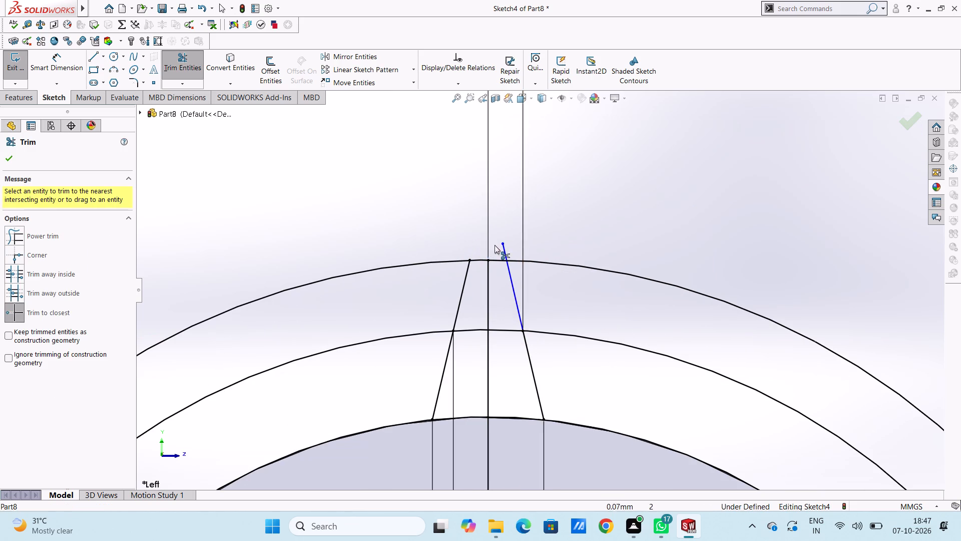
left_click(502, 248)
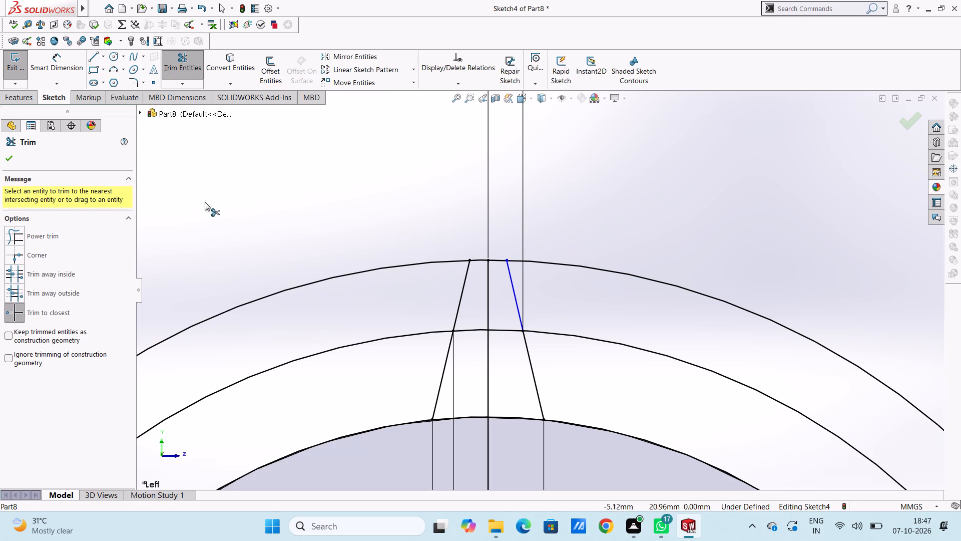
left_click(9, 159)
Set the left flank's lower endpoint distance from the vertical centre line to 2 mm.
scroll(315, 193, "up", 4)
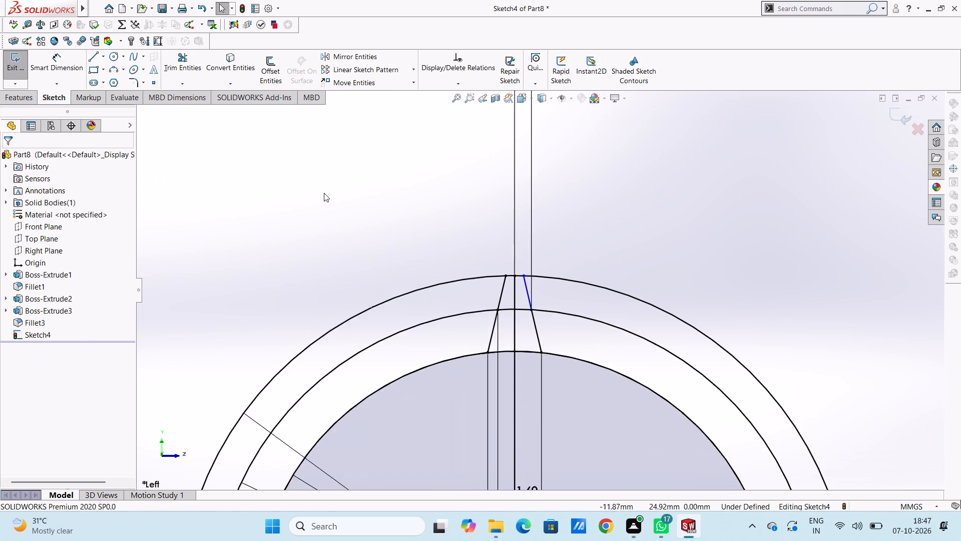
scroll(340, 196, "up", 5)
scroll(540, 400, "down", 3)
scroll(540, 400, "up", 4)
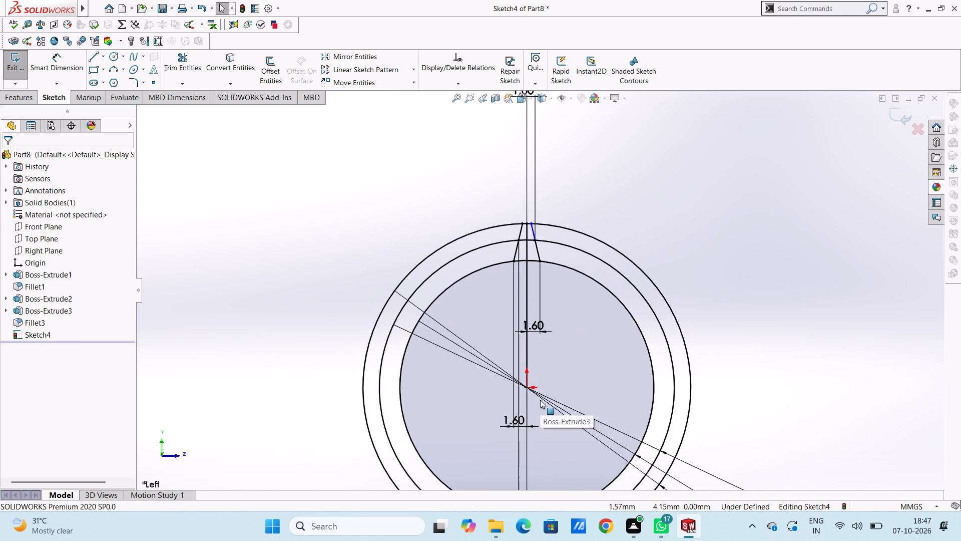
scroll(542, 422, "down", 1)
double_click(517, 403)
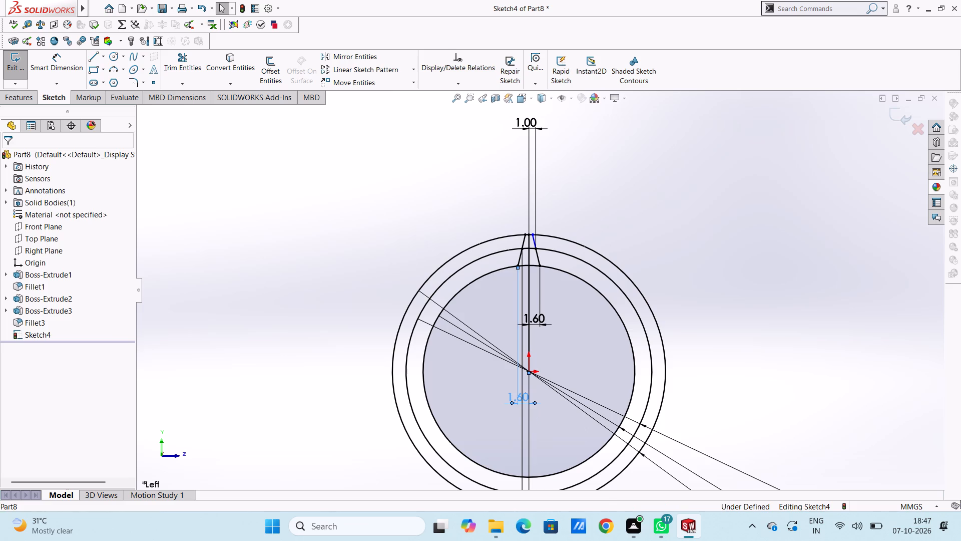
key("2")
key("Return")
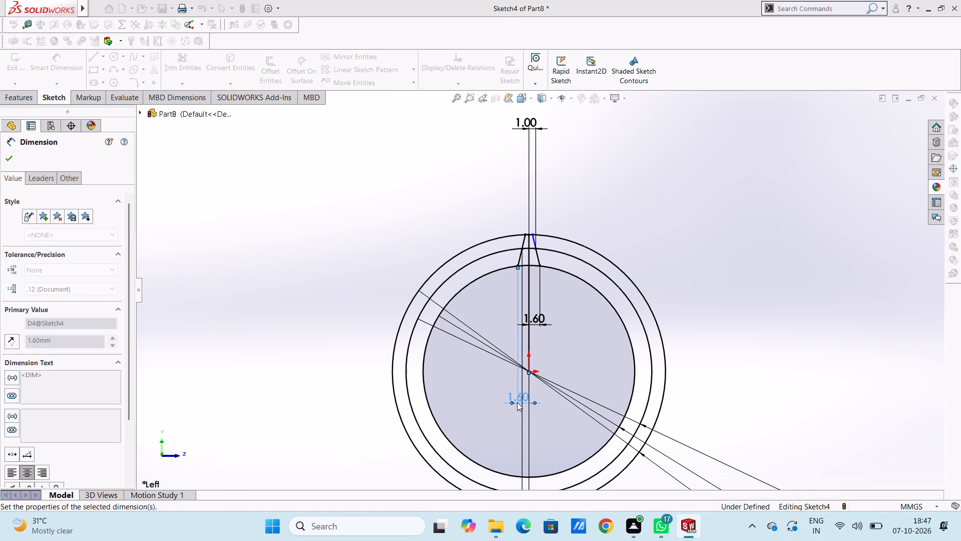
left_click(419, 227)
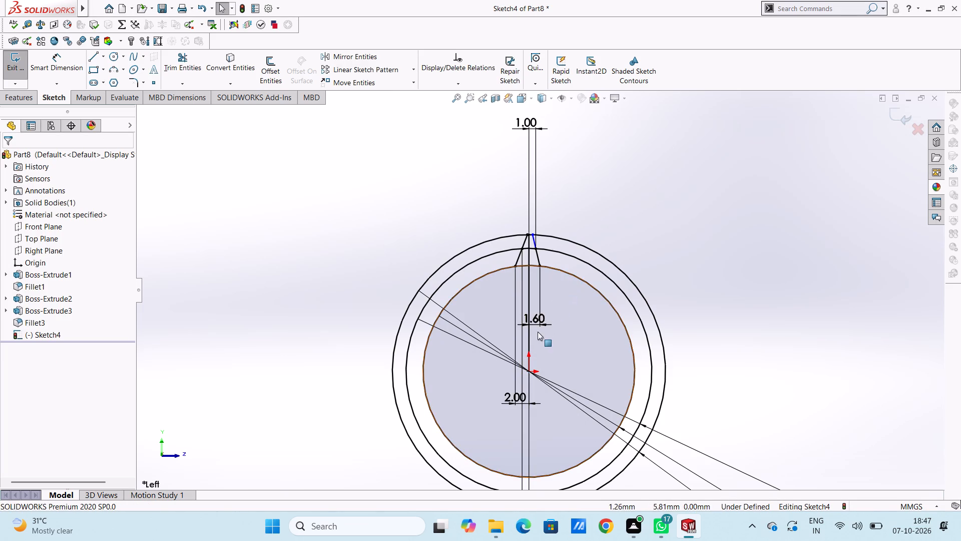
Set the right flank's lower endpoint distance from the vertical centre line to 2 mm.
left_click_drag(537, 319, 538, 324)
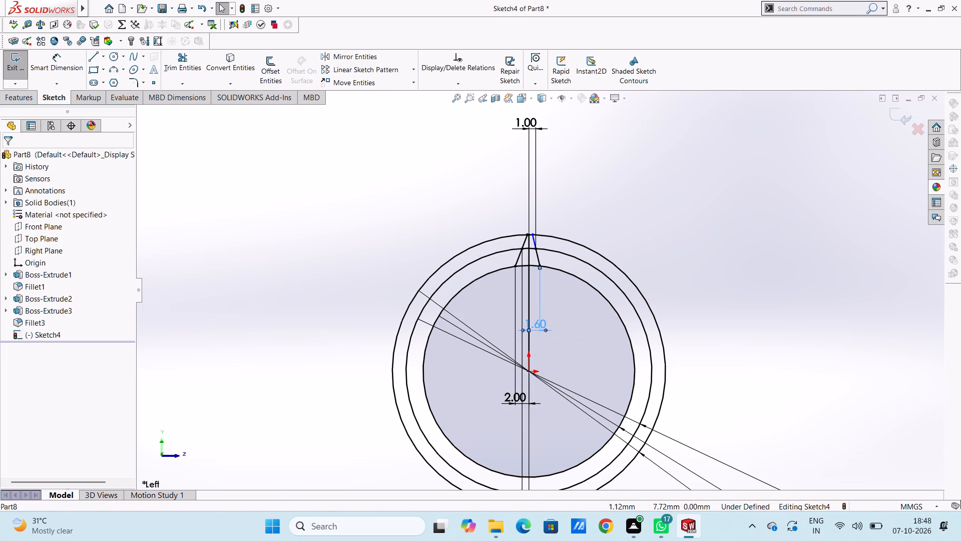
left_click(550, 353)
double_click(537, 328)
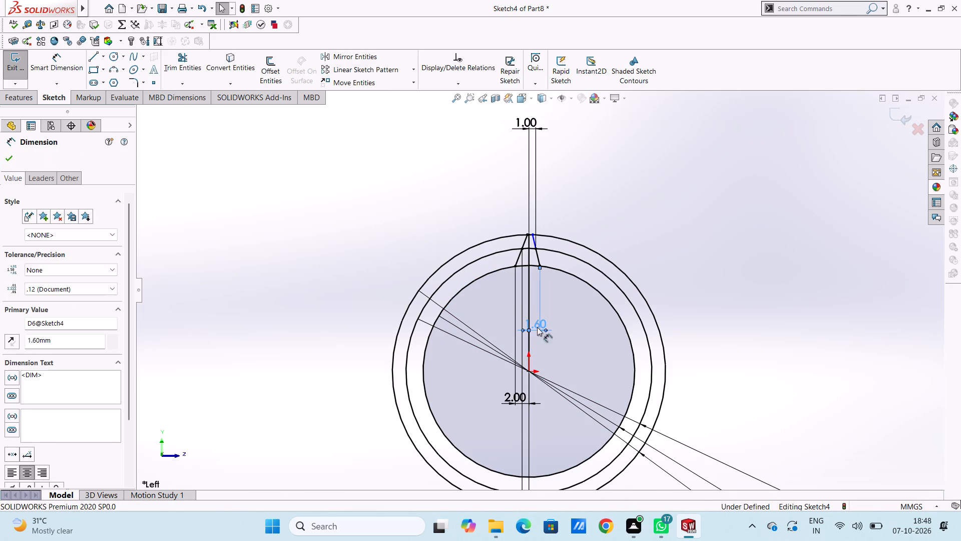
key("2")
key("Return")
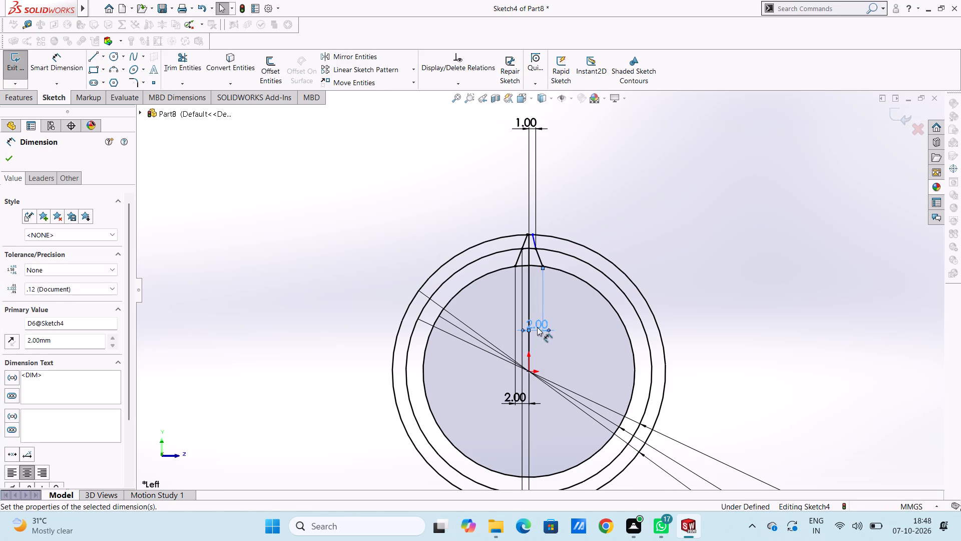
left_click(590, 179)
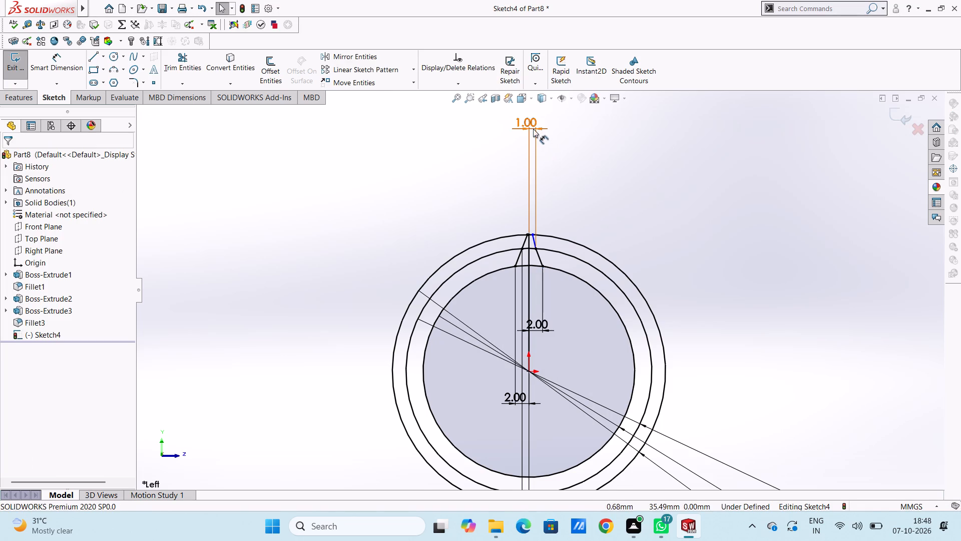
Set the distance from the vertical centre line to the right flank's point on the 36 mm circle to 1.5 mm.
double_click(532, 125)
type("1.5")
key("Return")
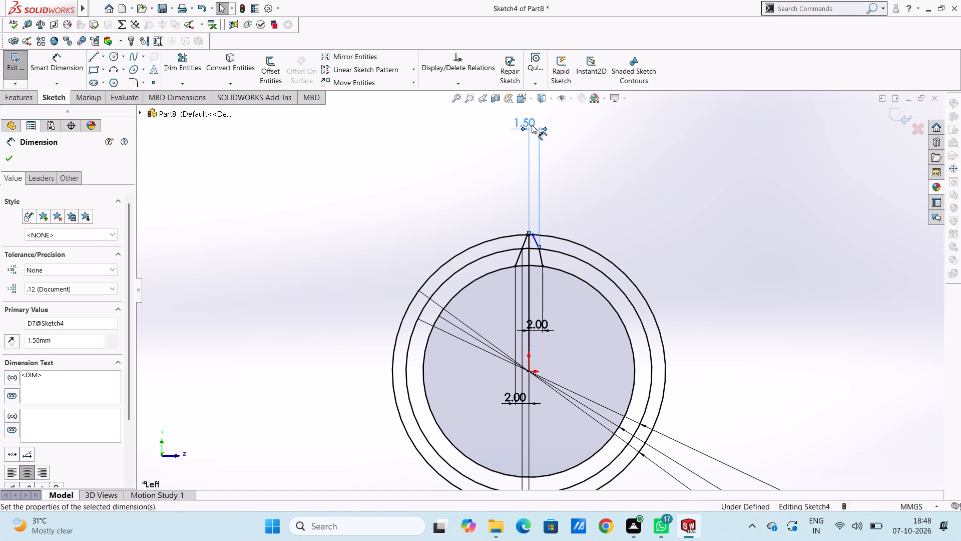
left_click(426, 198)
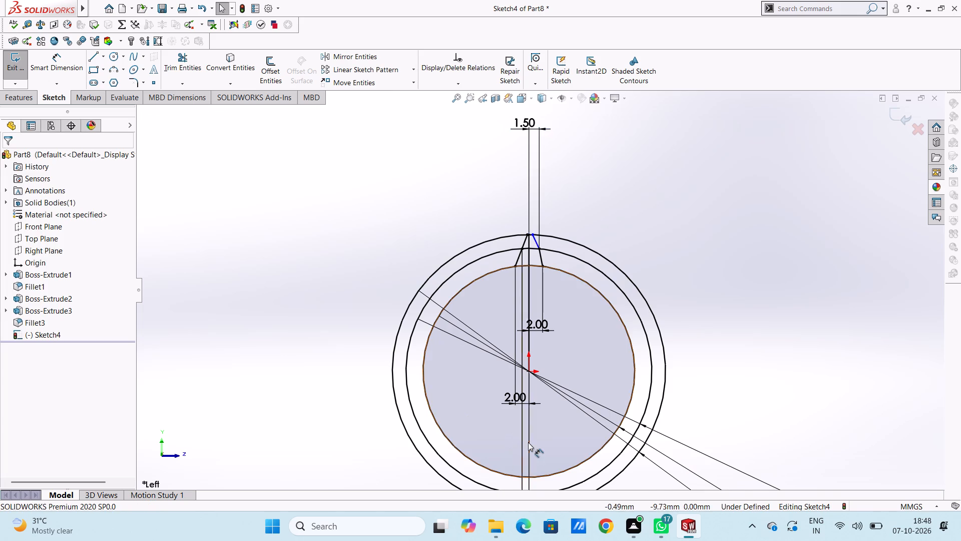
Set the distance from the vertical centre line to the left flank's point on the 36 mm circle to 1.5 mm.
scroll(529, 441, "up", 3)
double_click(521, 462)
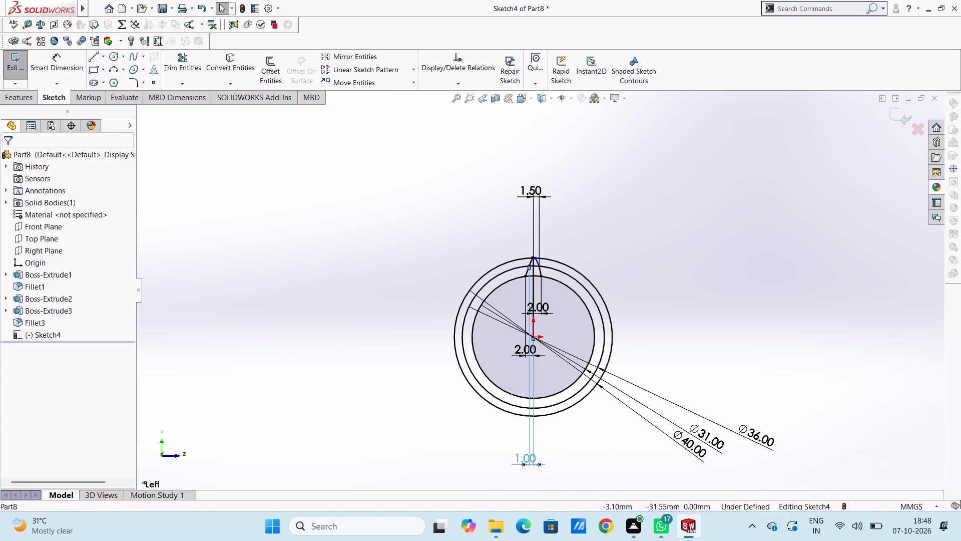
type("1.5")
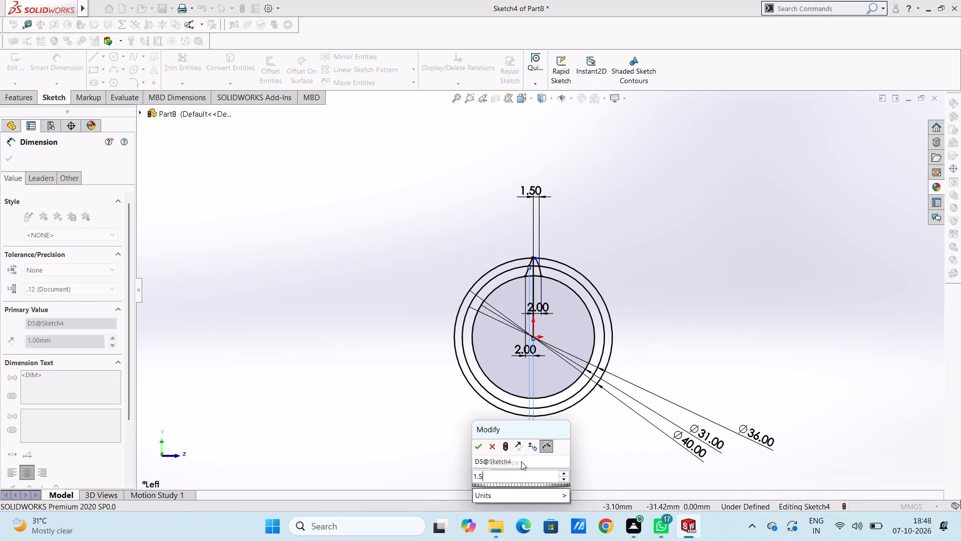
key("Return")
left_click(447, 253)
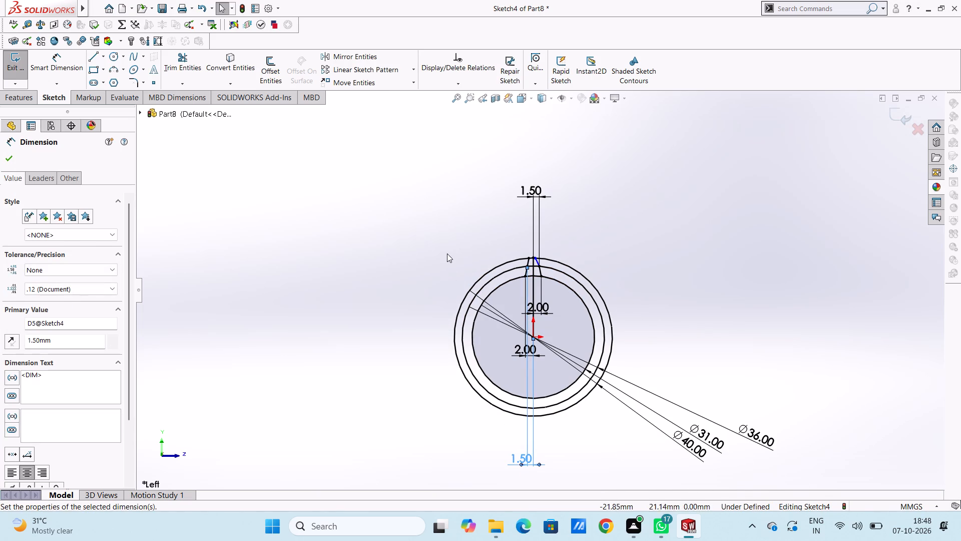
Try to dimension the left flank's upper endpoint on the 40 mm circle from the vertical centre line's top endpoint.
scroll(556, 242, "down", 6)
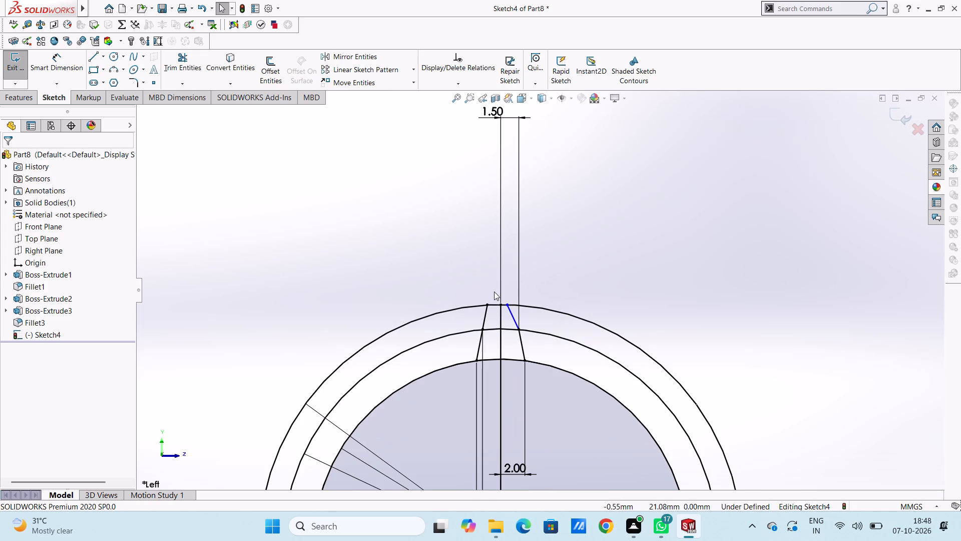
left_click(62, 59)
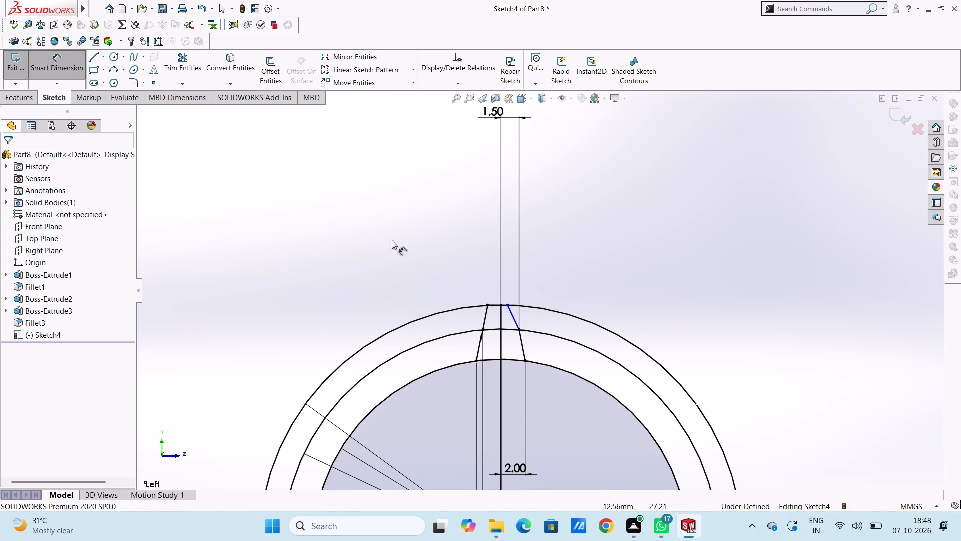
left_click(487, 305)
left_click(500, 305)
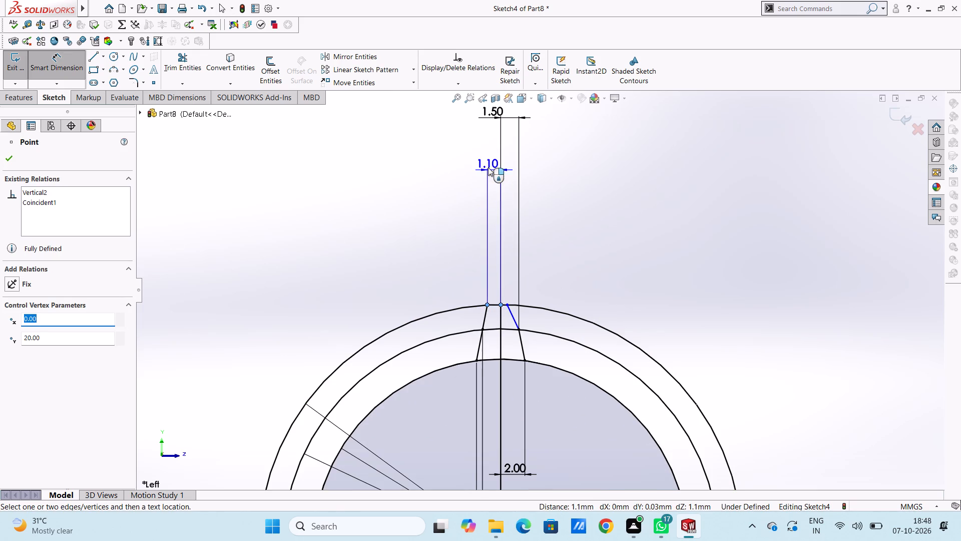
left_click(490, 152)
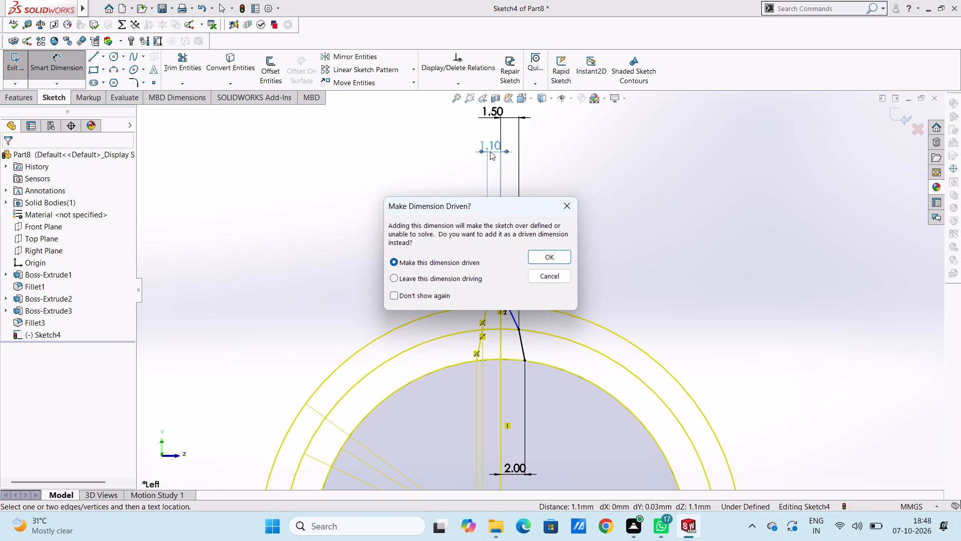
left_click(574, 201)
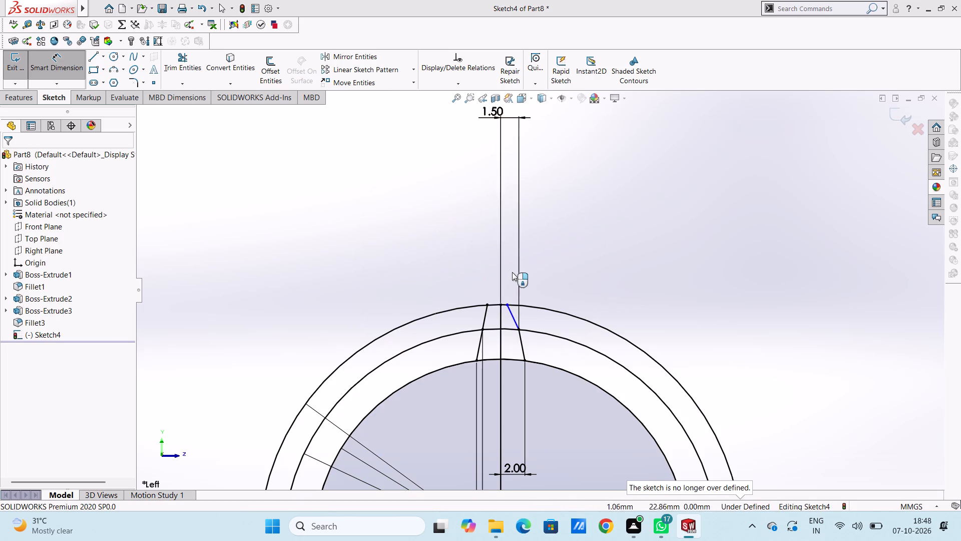
Set the distance between the right flank's upper endpoint and the vertical centre line's top endpoint to 0.5 mm.
left_click(507, 305)
left_click(501, 303)
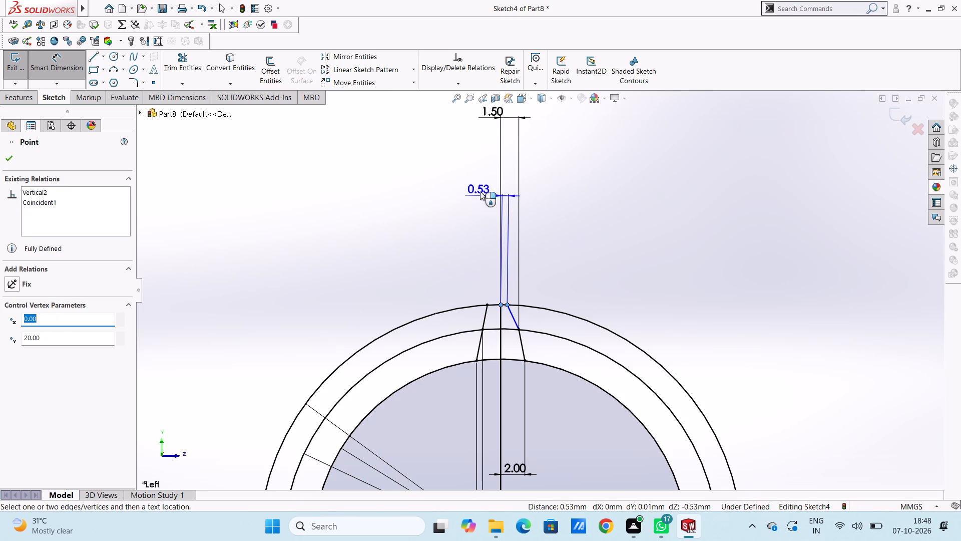
left_click(479, 163)
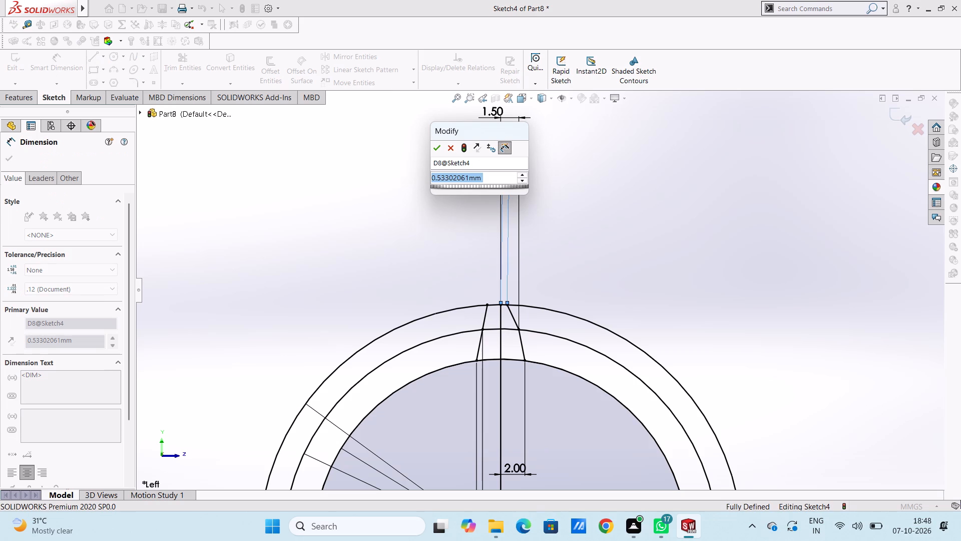
type("0.5")
key("Return")
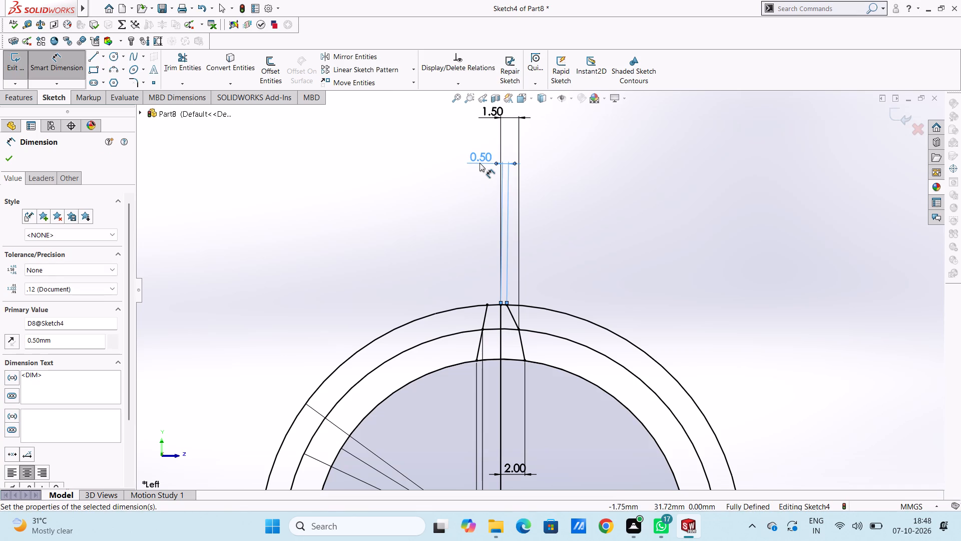
left_click(472, 211)
Delete the left flank's upper segment between the 36 mm and 40 mm circles.
scroll(486, 310, "down", 4)
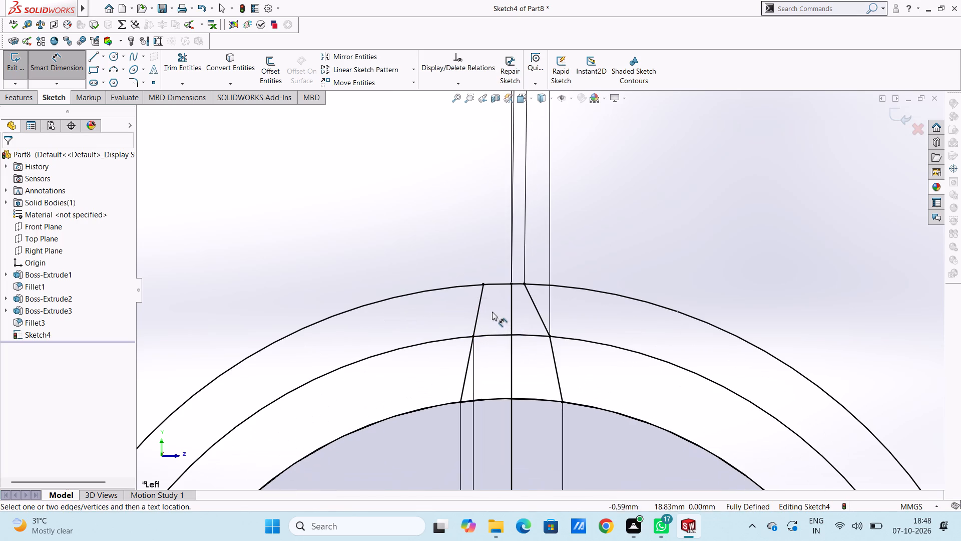
left_click(477, 310)
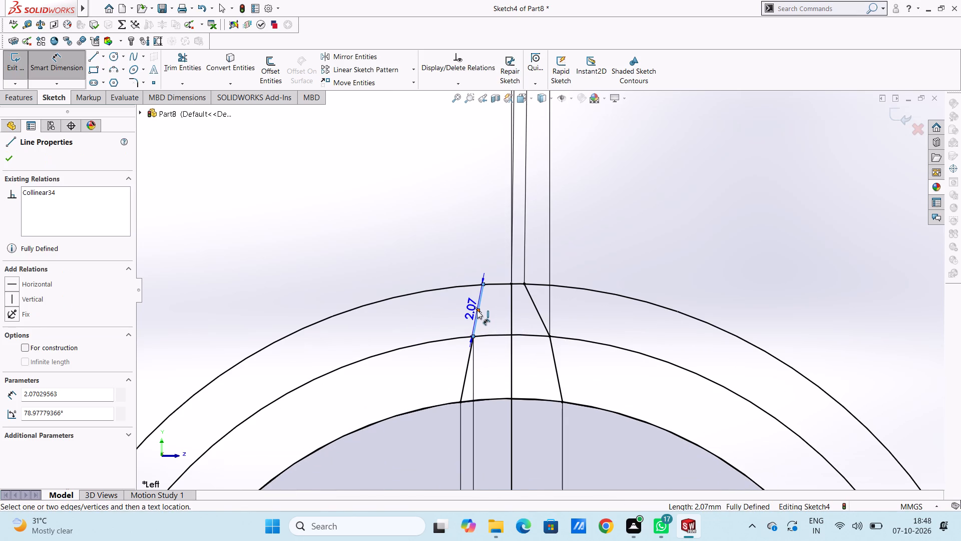
key("Delete")
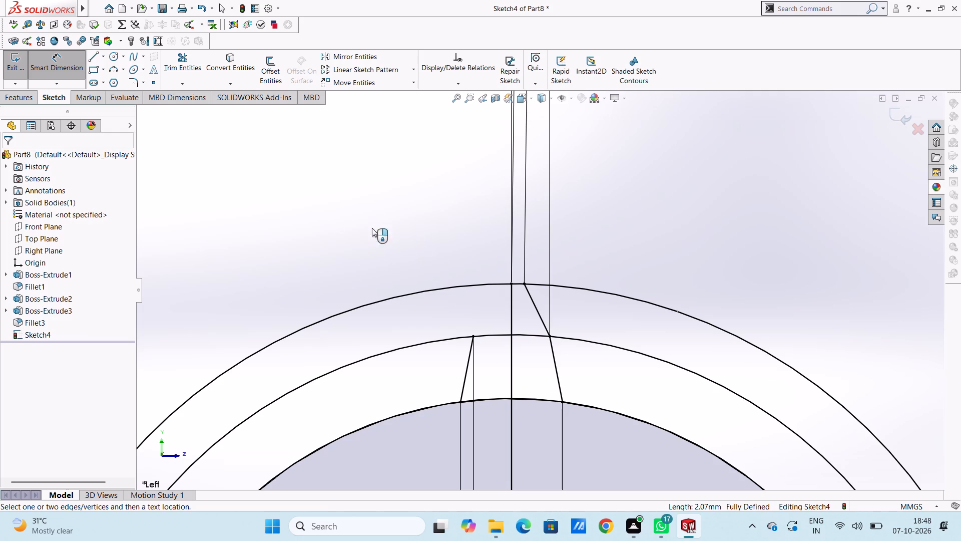
Draw a 0.5 mm line leftward from the centre line's top endpoint, continuing down to the left flank's point on the 36 mm circle.
left_click(94, 57)
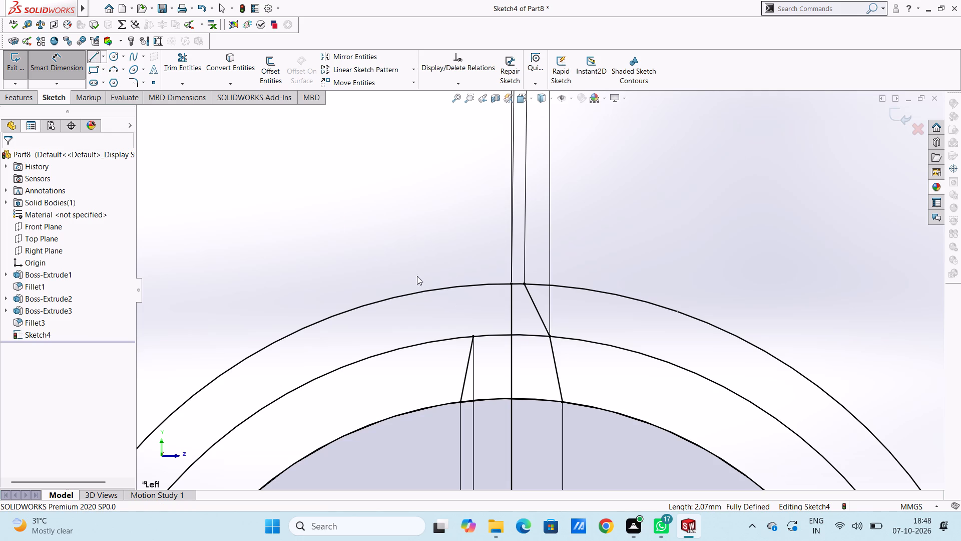
left_click(511, 284)
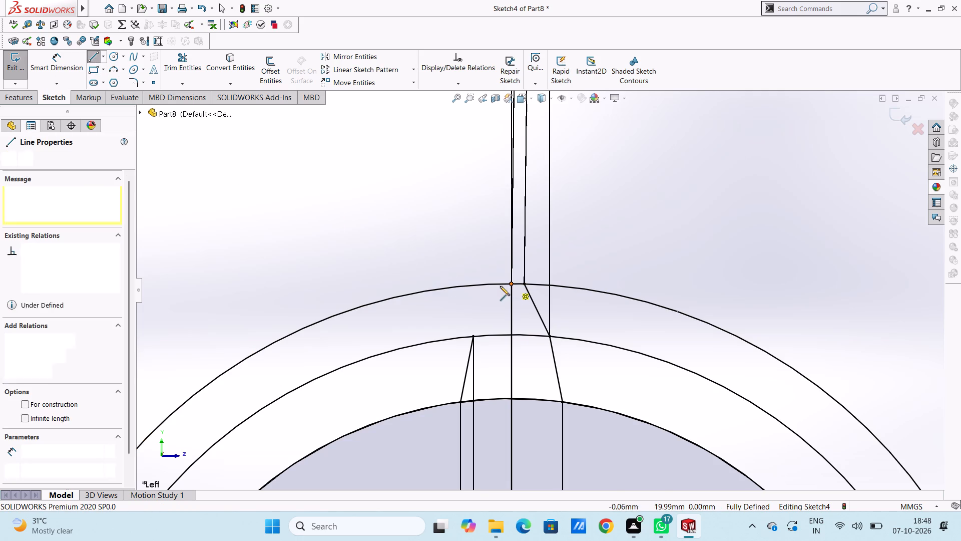
type("0.5")
key("Return")
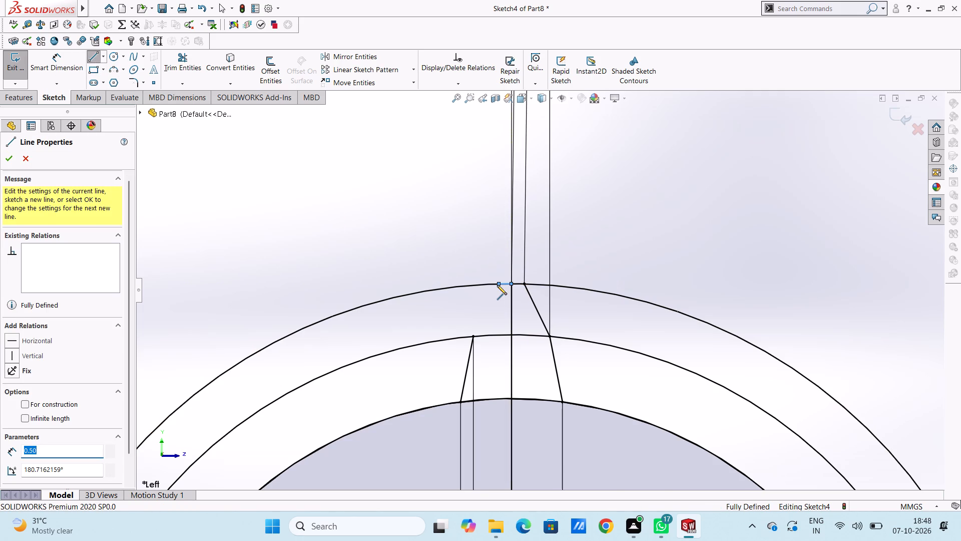
left_click(472, 337)
key("Escape")
key("Escape")
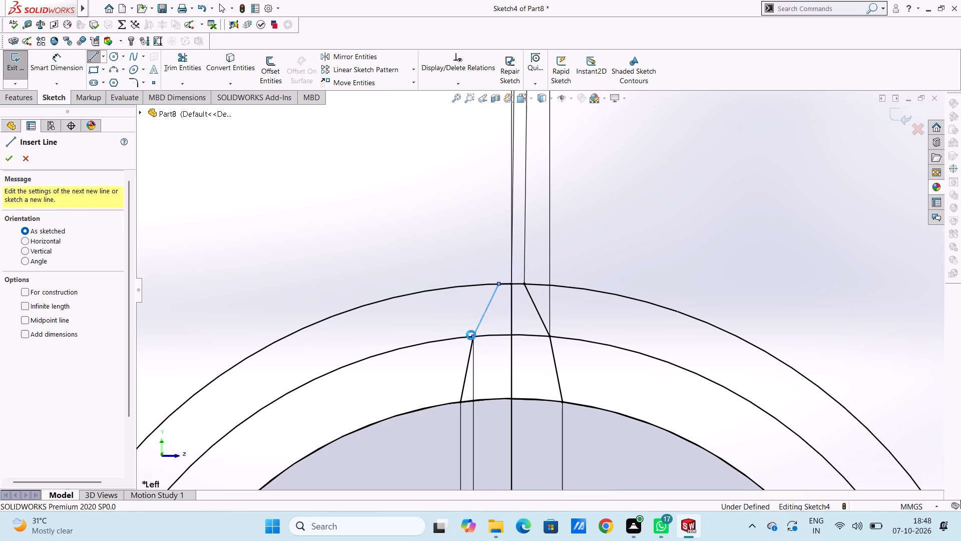
key("Escape")
key("Escape")
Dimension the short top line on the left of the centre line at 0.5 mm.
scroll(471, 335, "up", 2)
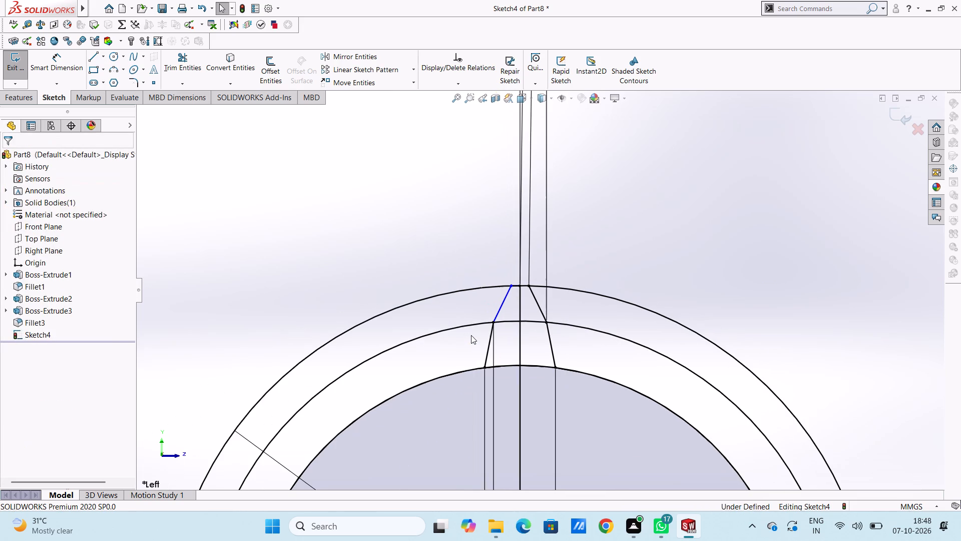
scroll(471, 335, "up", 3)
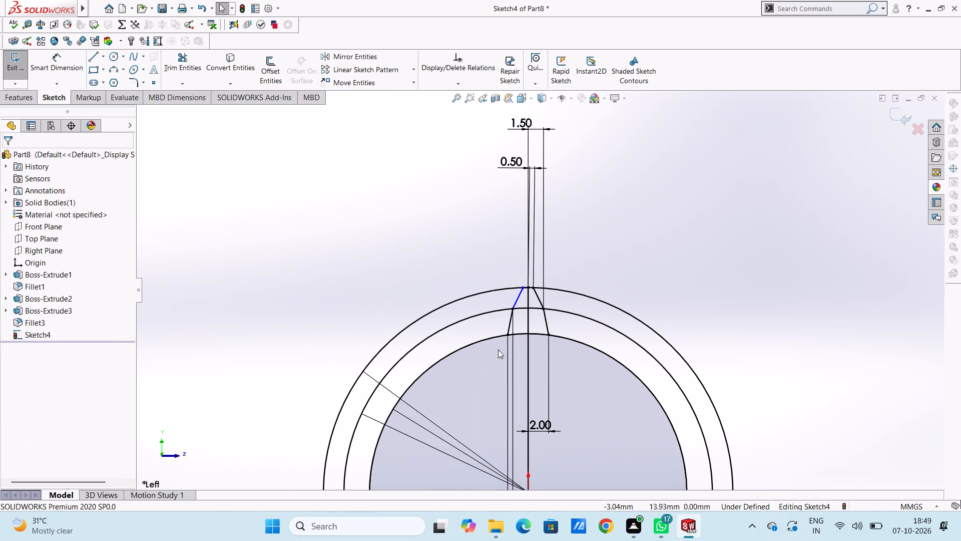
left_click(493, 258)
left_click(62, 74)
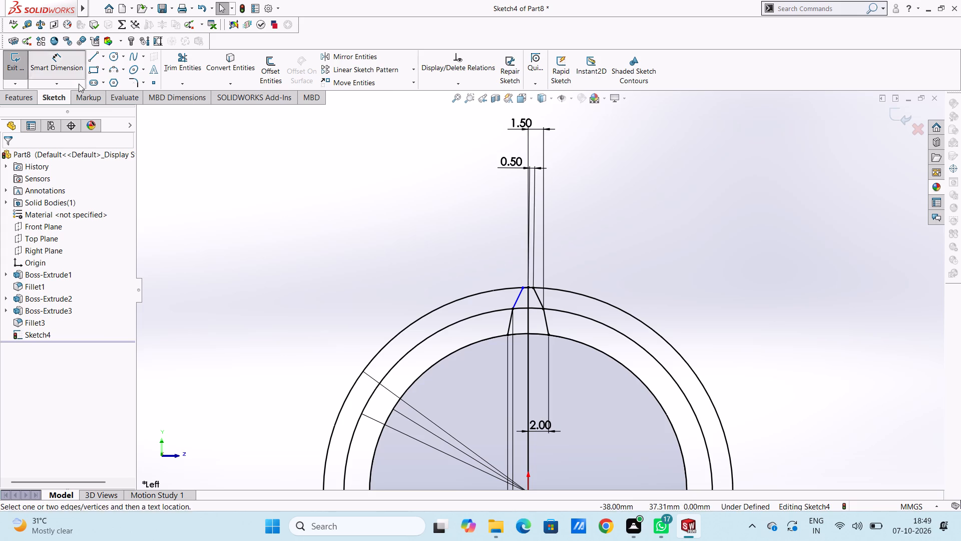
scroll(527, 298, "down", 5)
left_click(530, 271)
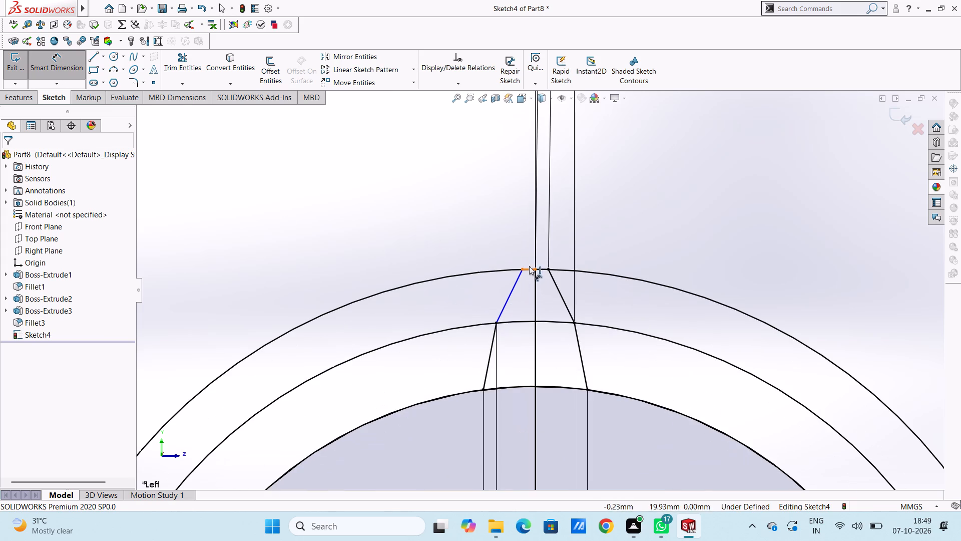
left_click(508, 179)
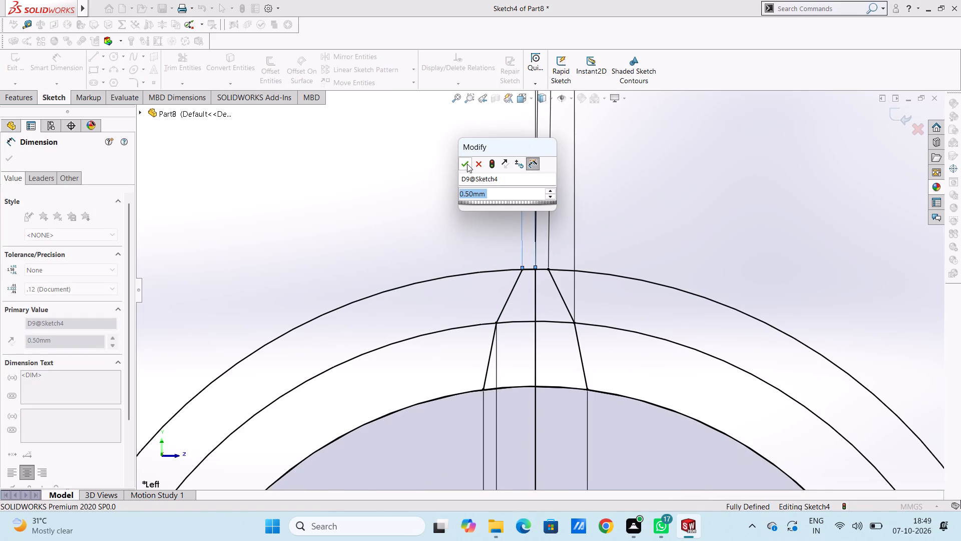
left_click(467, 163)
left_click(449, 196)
Delete the vertical centre line of the tooth profile despite its associated dimensions.
scroll(516, 231, "up", 5)
scroll(563, 317, "down", 4)
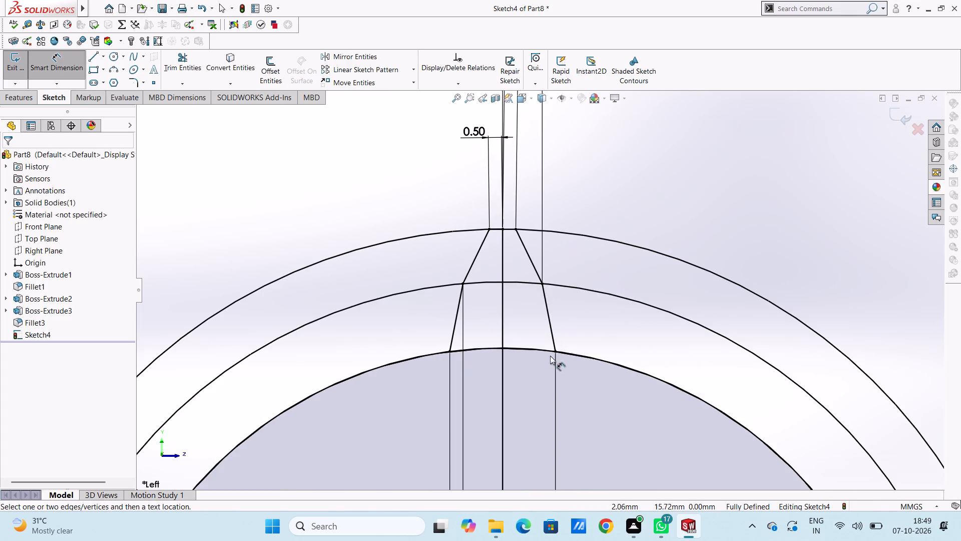
scroll(530, 387, "up", 4)
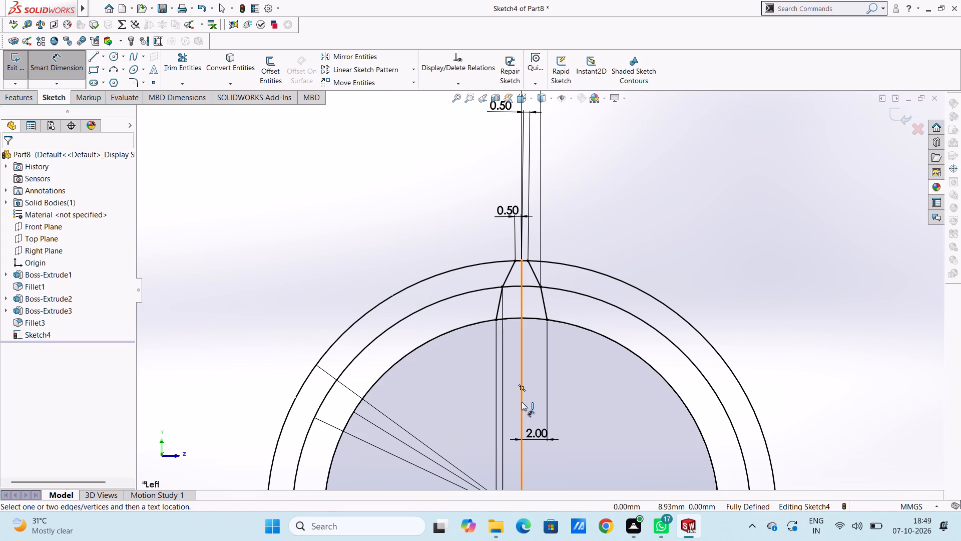
left_click(522, 402)
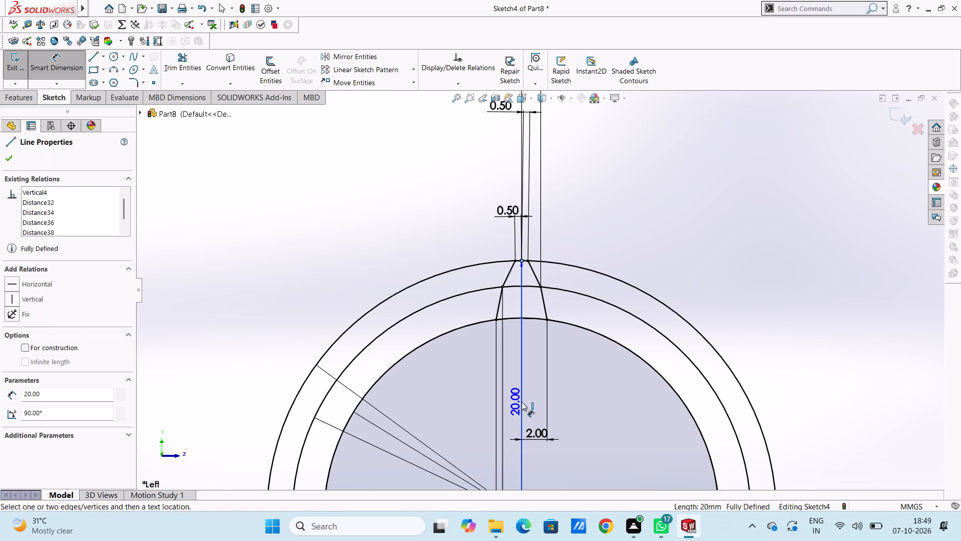
key("Delete")
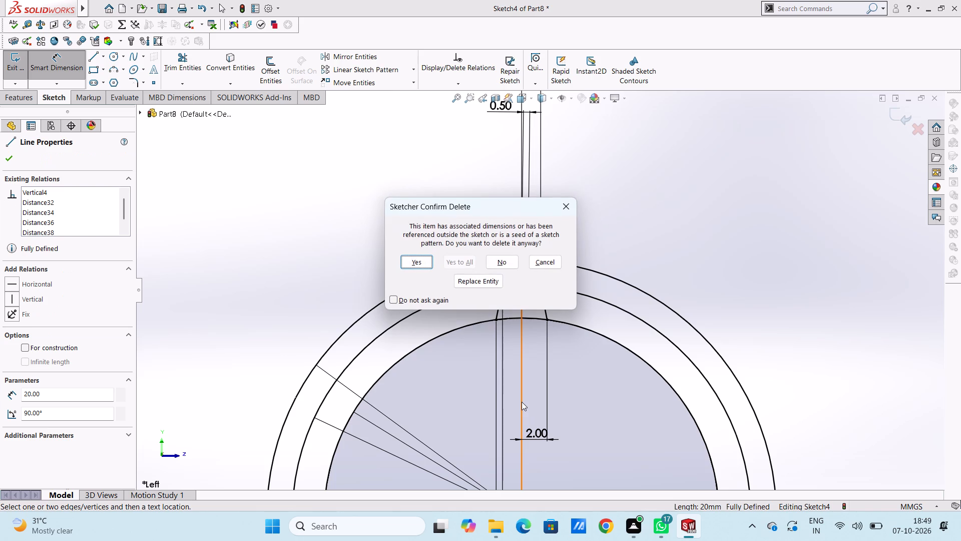
left_click(410, 258)
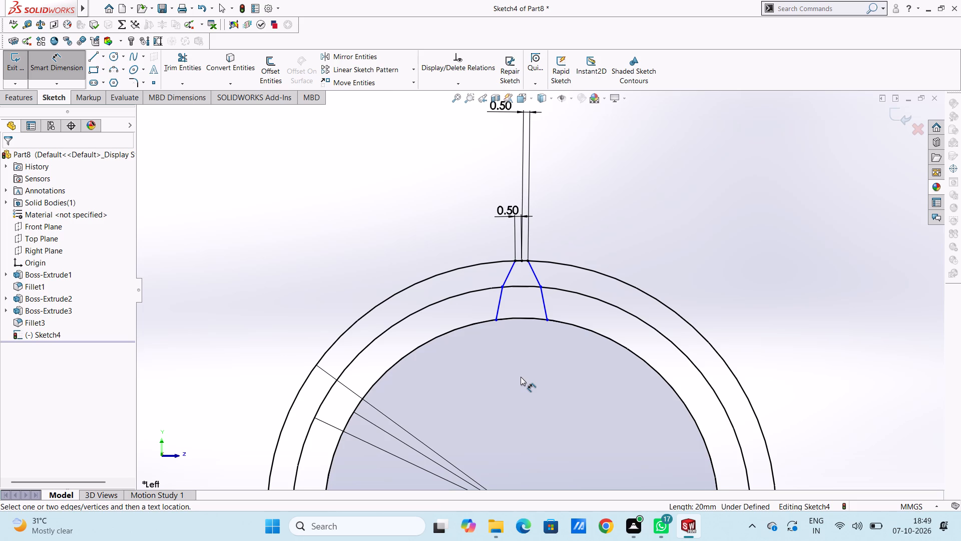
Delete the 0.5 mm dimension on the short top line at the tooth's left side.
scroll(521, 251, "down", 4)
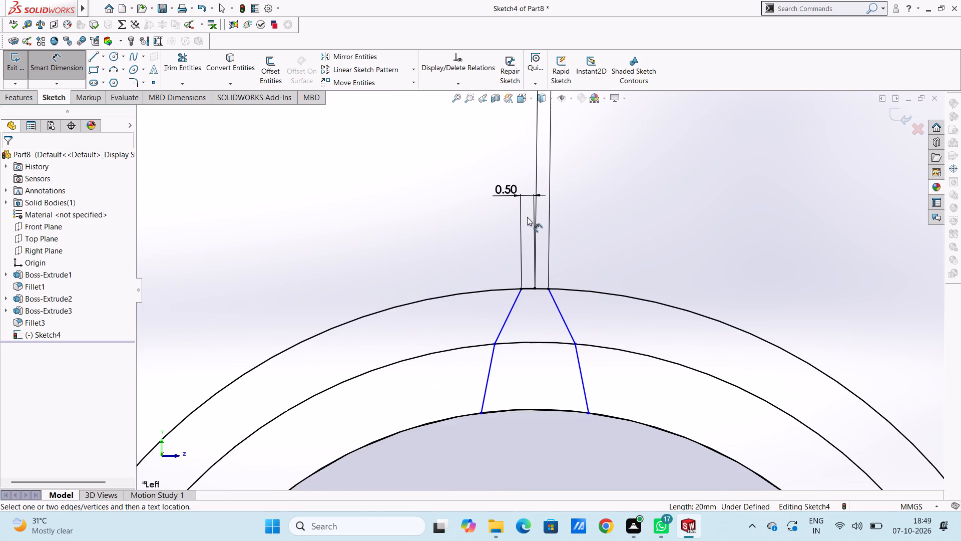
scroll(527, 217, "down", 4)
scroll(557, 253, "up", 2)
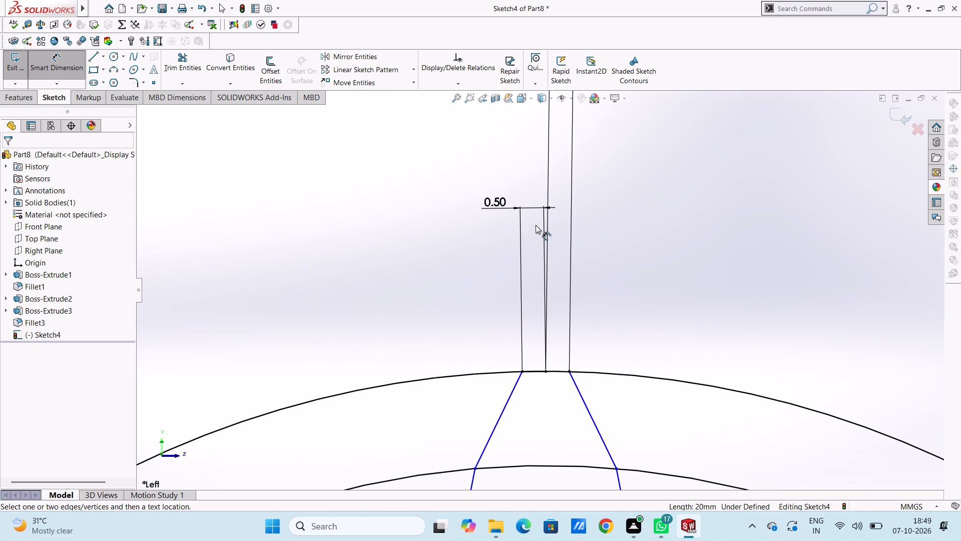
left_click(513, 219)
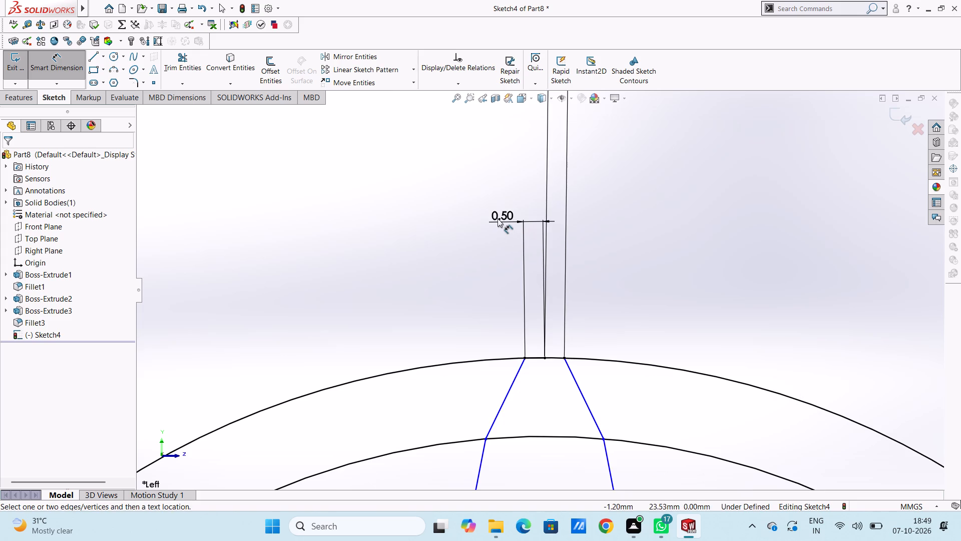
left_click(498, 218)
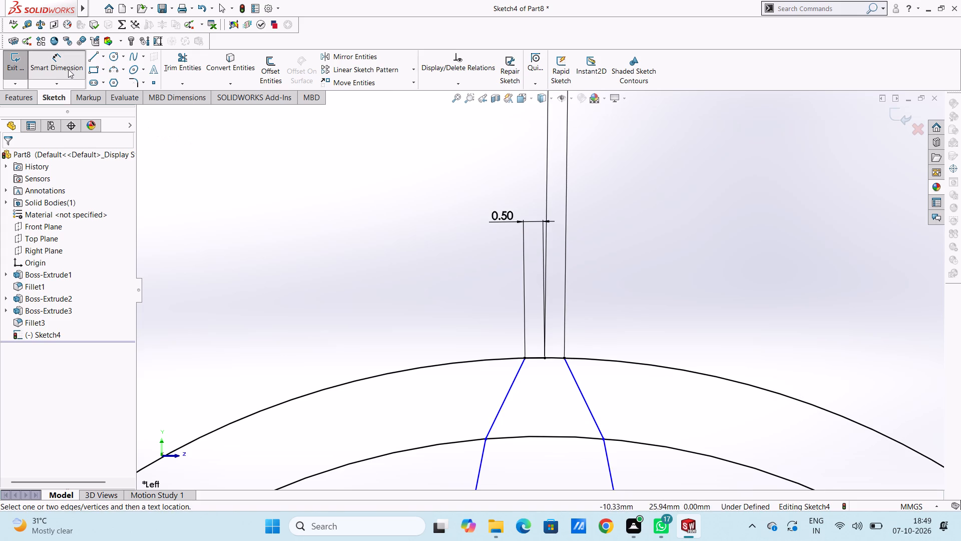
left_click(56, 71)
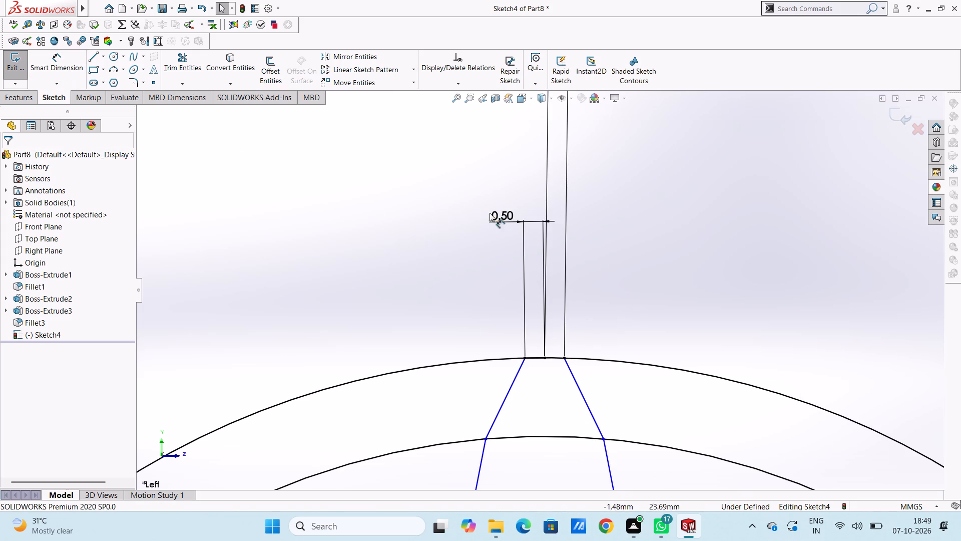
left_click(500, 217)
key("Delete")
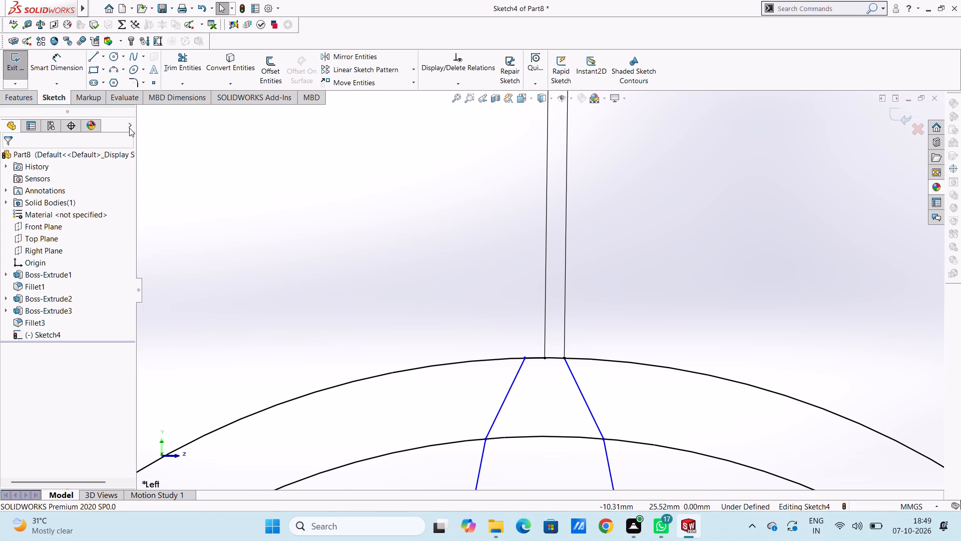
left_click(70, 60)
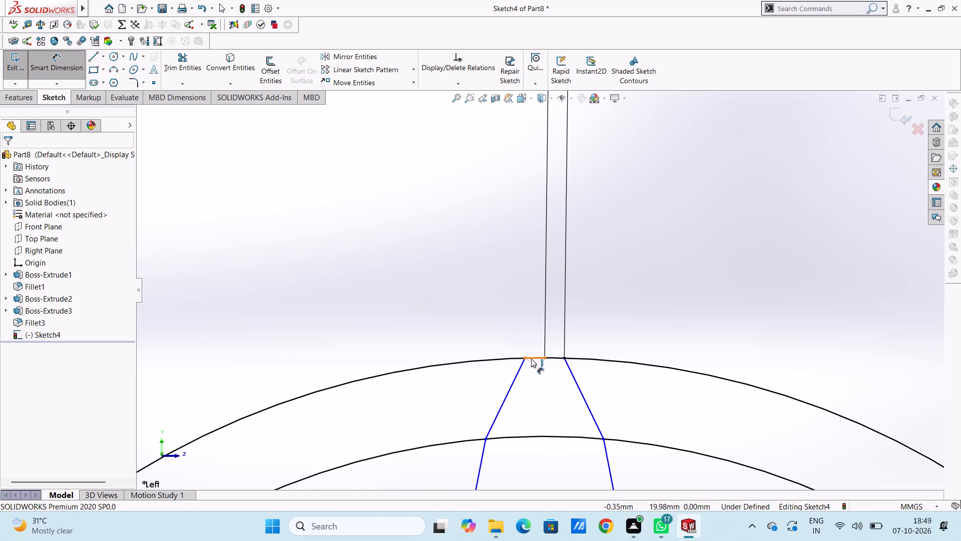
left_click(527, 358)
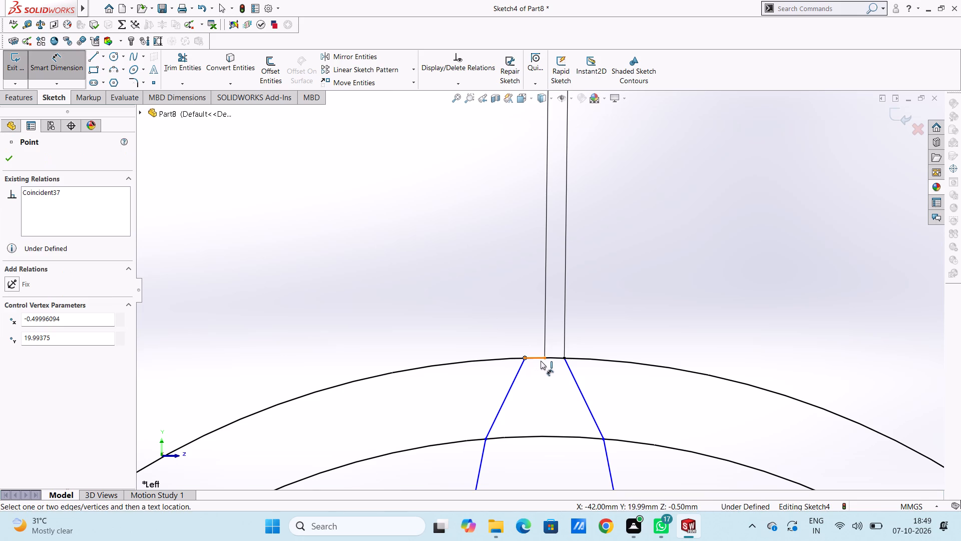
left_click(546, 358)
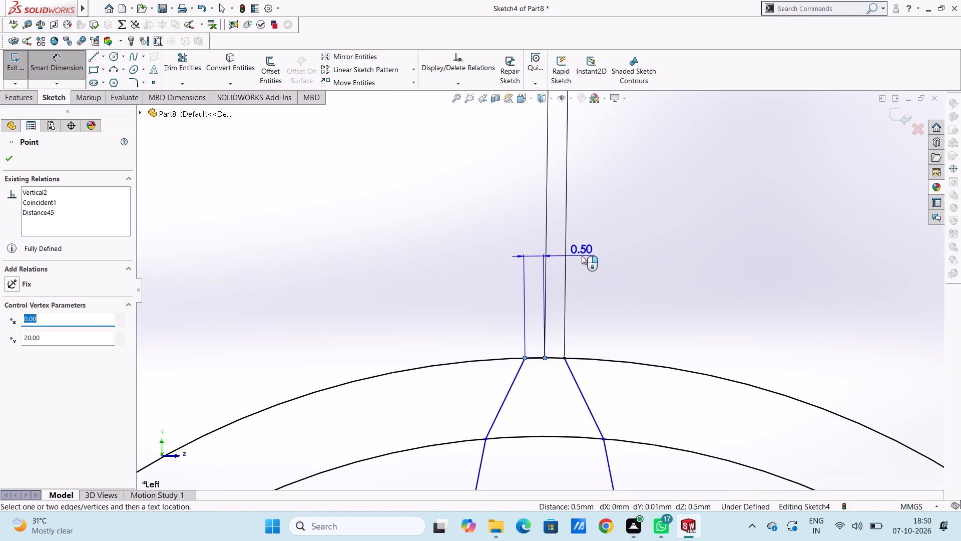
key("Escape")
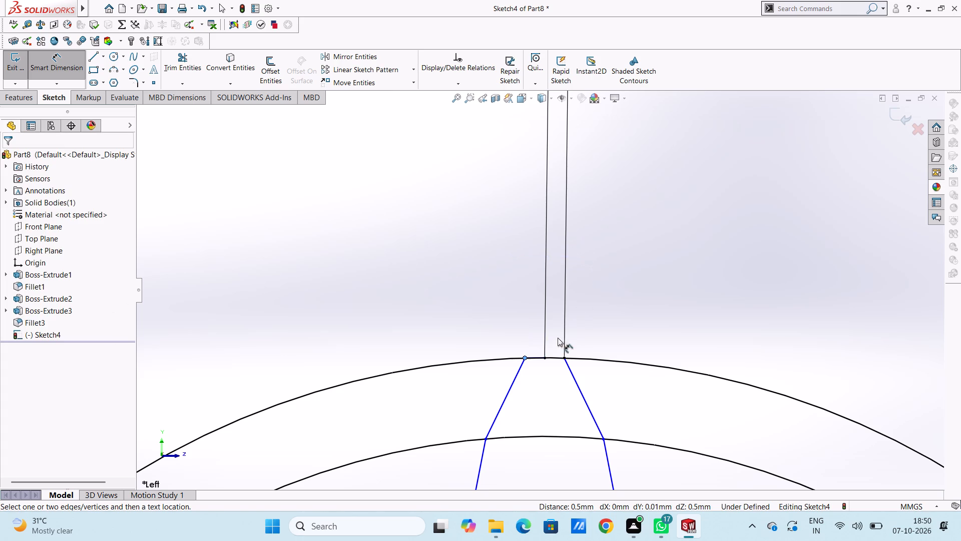
Delete the short top line joining the left flank's top endpoint to the top centre point.
left_click(537, 357)
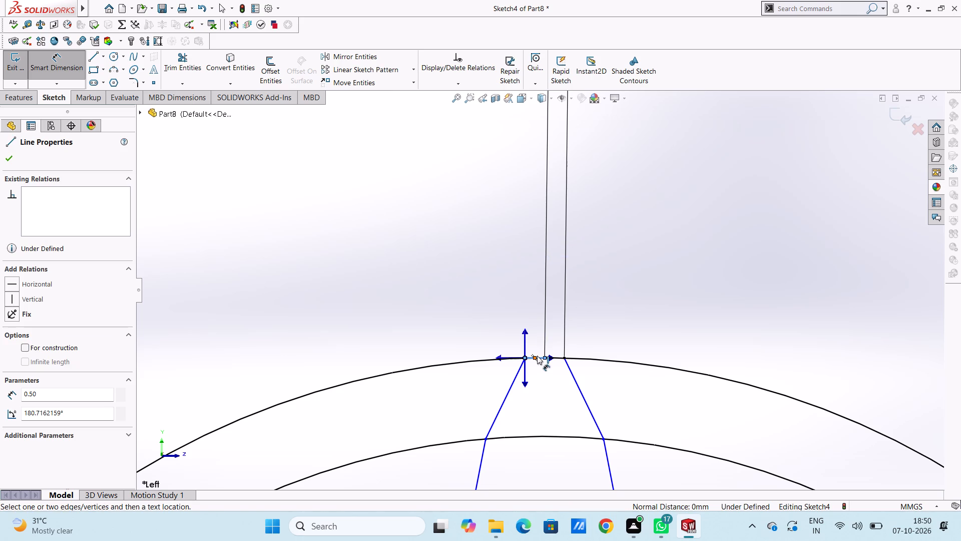
key("Delete")
left_click(575, 199)
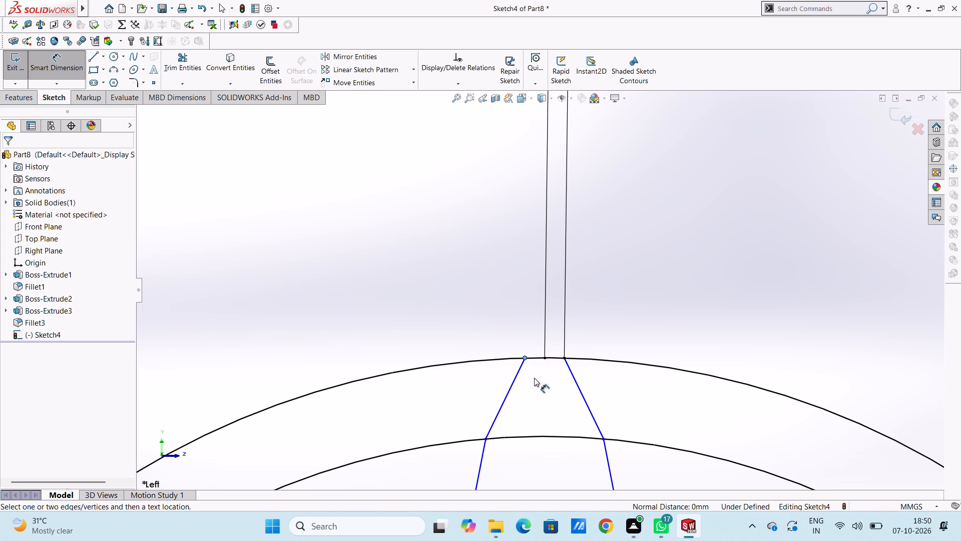
key("Escape")
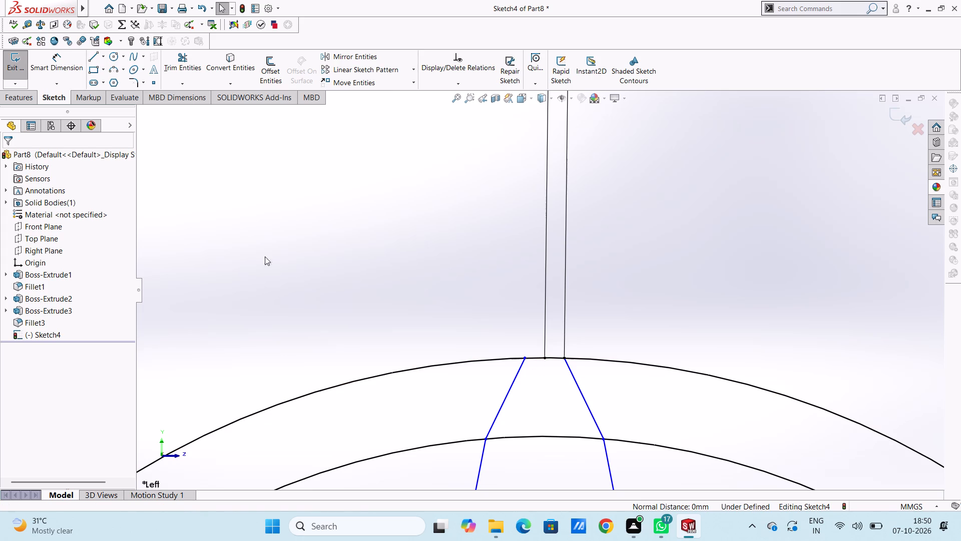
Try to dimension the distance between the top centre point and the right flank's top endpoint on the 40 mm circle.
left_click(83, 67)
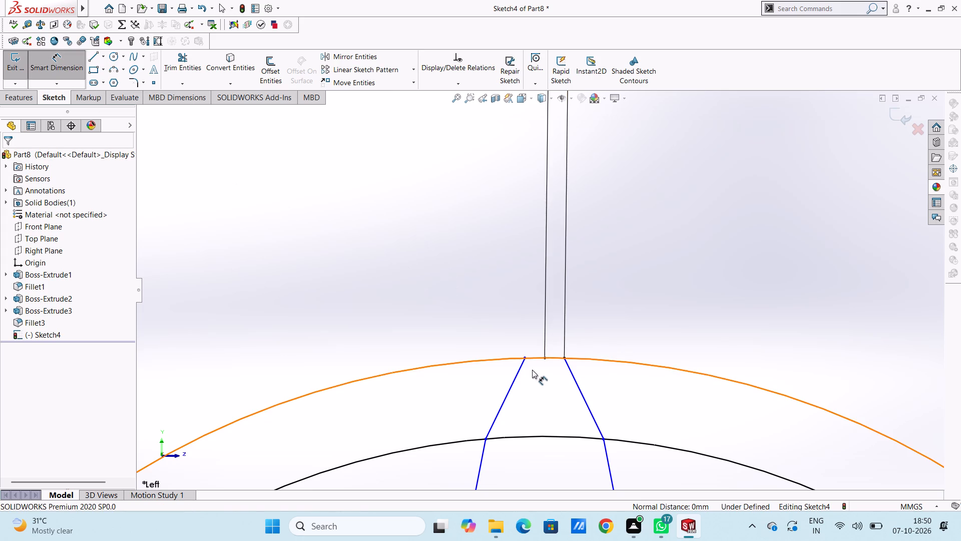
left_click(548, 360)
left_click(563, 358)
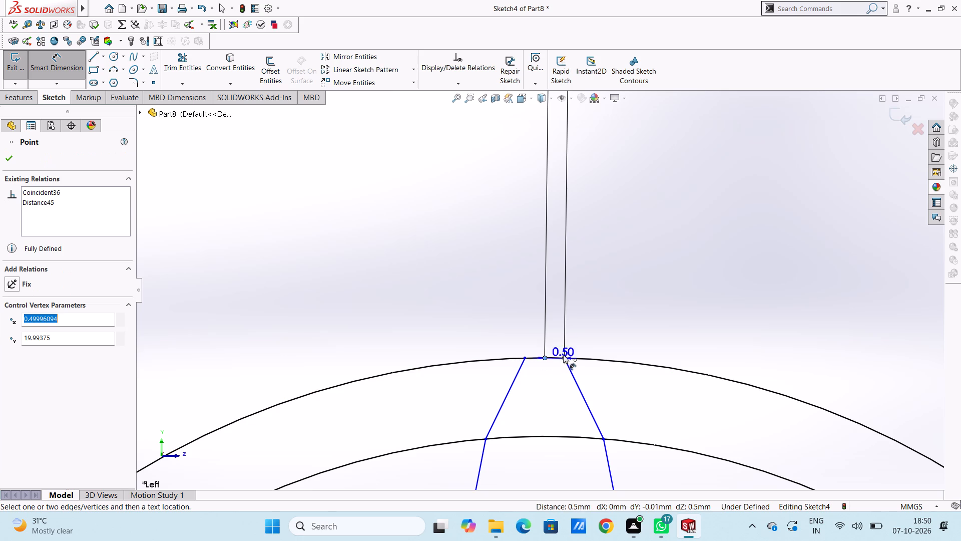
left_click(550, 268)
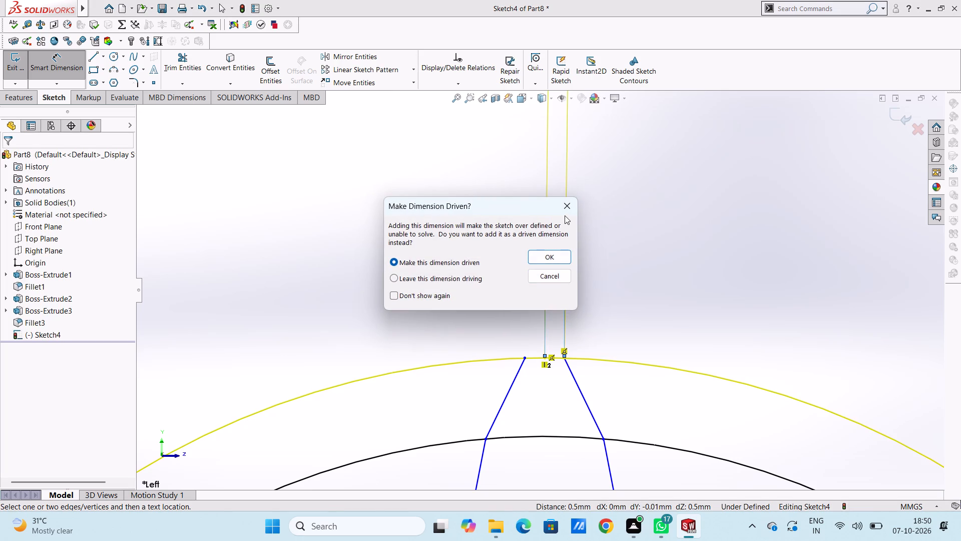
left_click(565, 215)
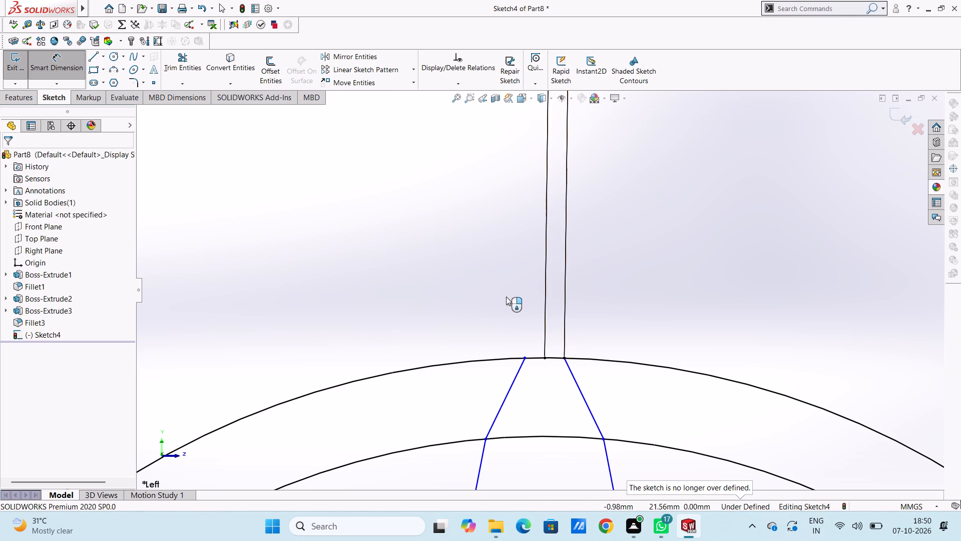
Dimension the tooth's tip width between the two flanks' top endpoints and place the dimension above the existing 0.50 mm one.
scroll(552, 343, "down", 5)
scroll(560, 390, "down", 6)
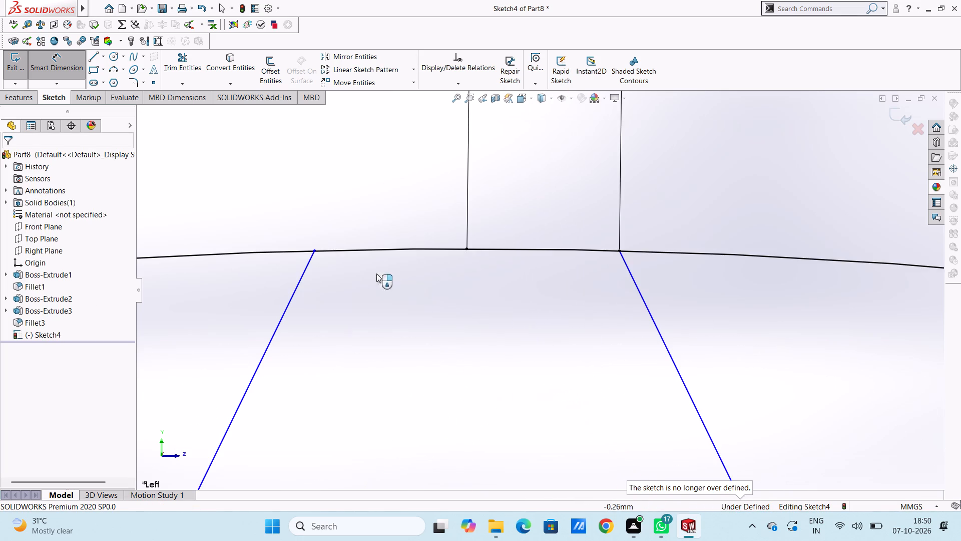
left_click(315, 250)
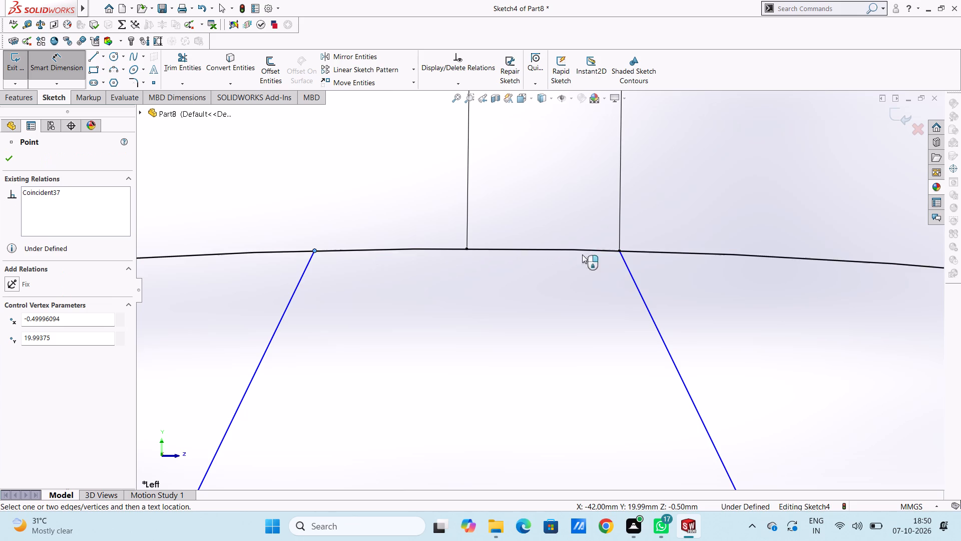
left_click(619, 251)
left_click(546, 349)
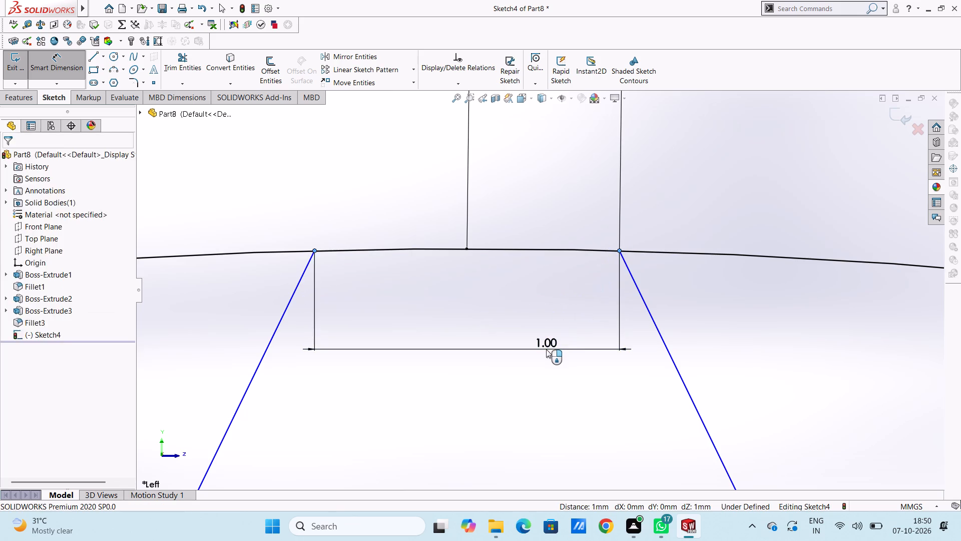
left_click(506, 334)
left_click(500, 329)
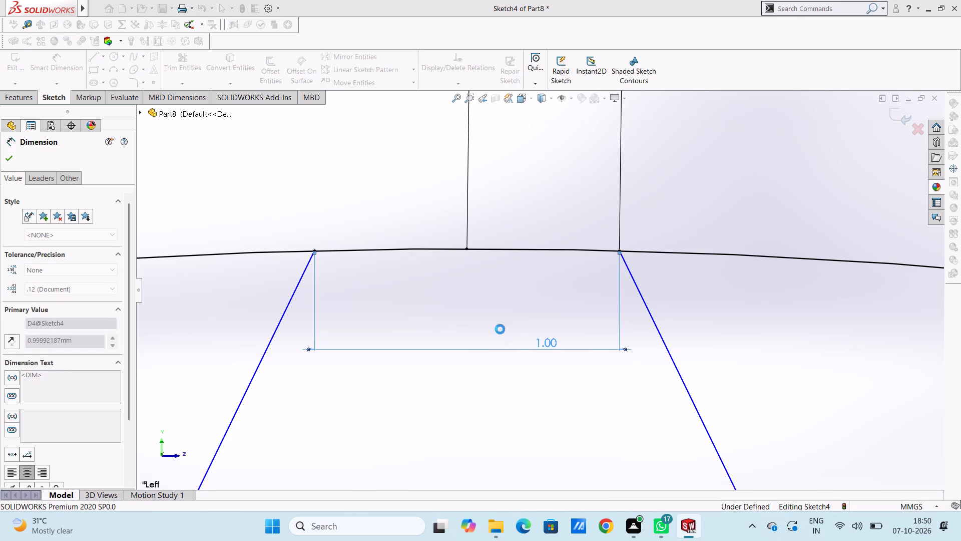
scroll(500, 329, "up", 18)
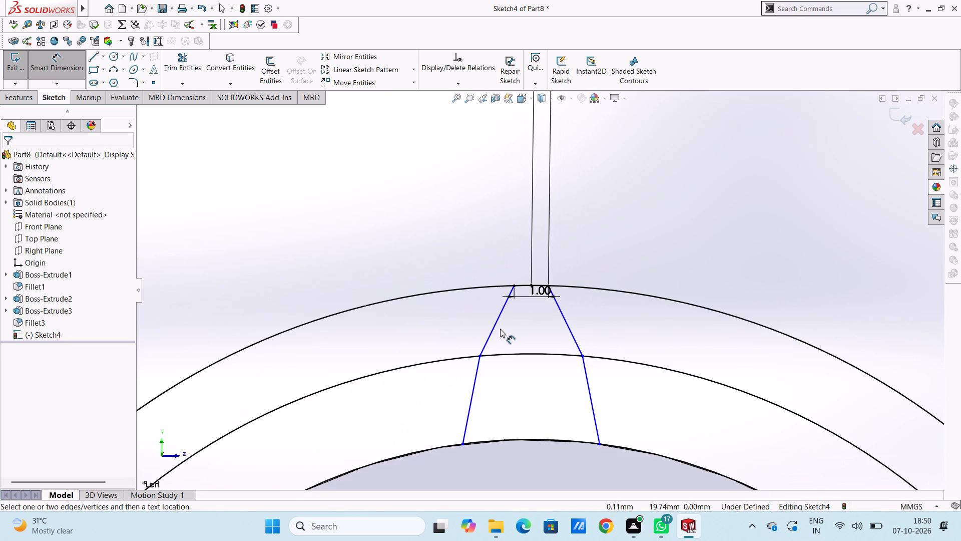
scroll(500, 329, "up", 6)
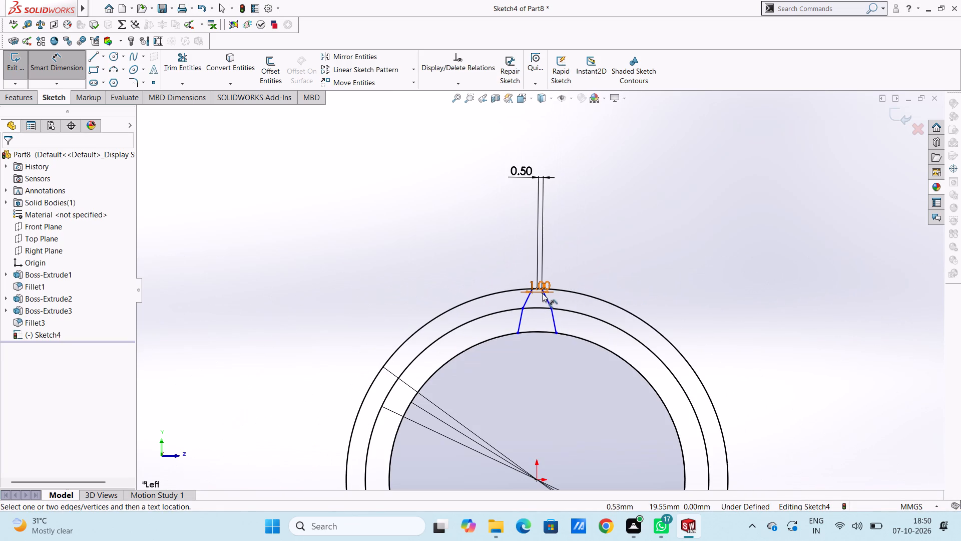
left_click_drag(542, 293, 508, 136)
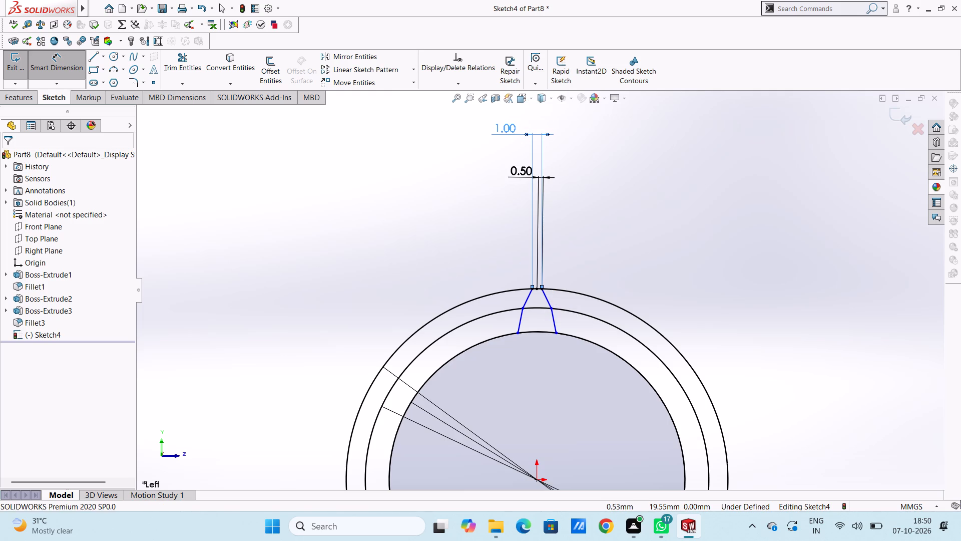
left_click(450, 184)
Dimension the horizontal distance from the origin to the right flank's bottom endpoint on the 31 mm circle.
scroll(548, 405, "up", 3)
scroll(548, 413, "down", 4)
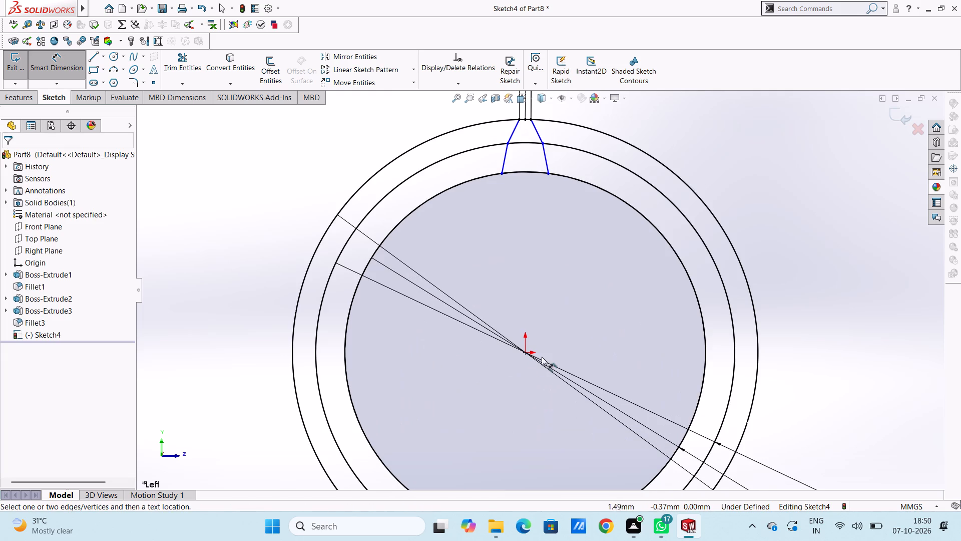
left_click(527, 352)
scroll(531, 270, "up", 3)
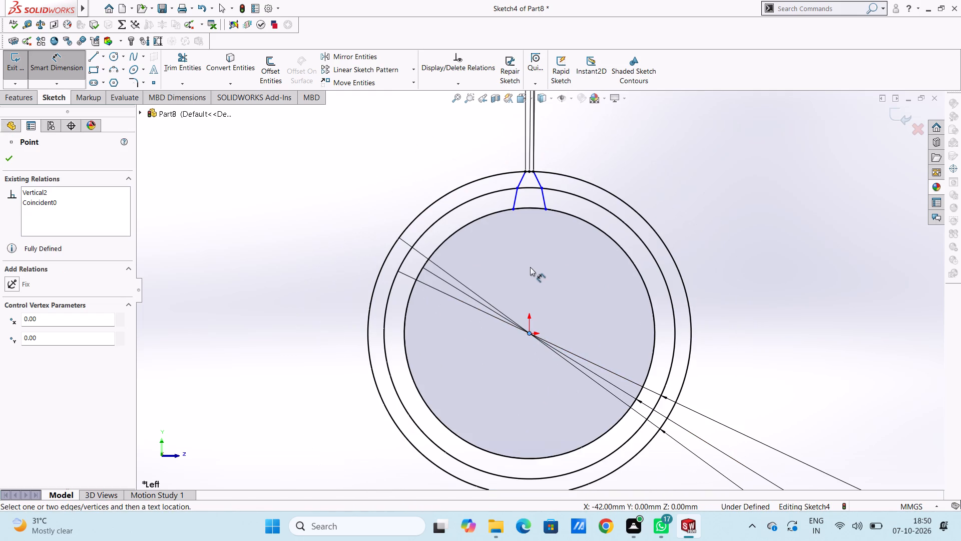
left_click(545, 209)
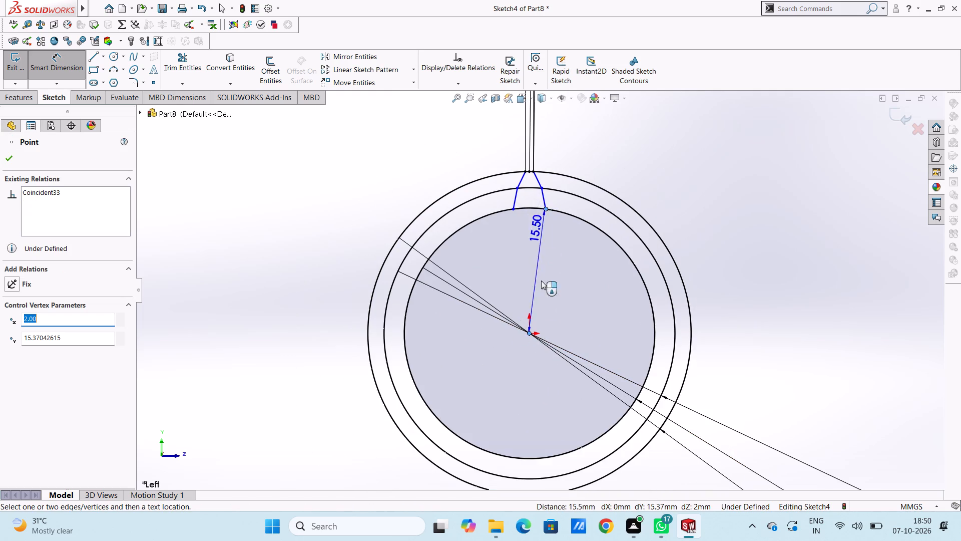
left_click(536, 425)
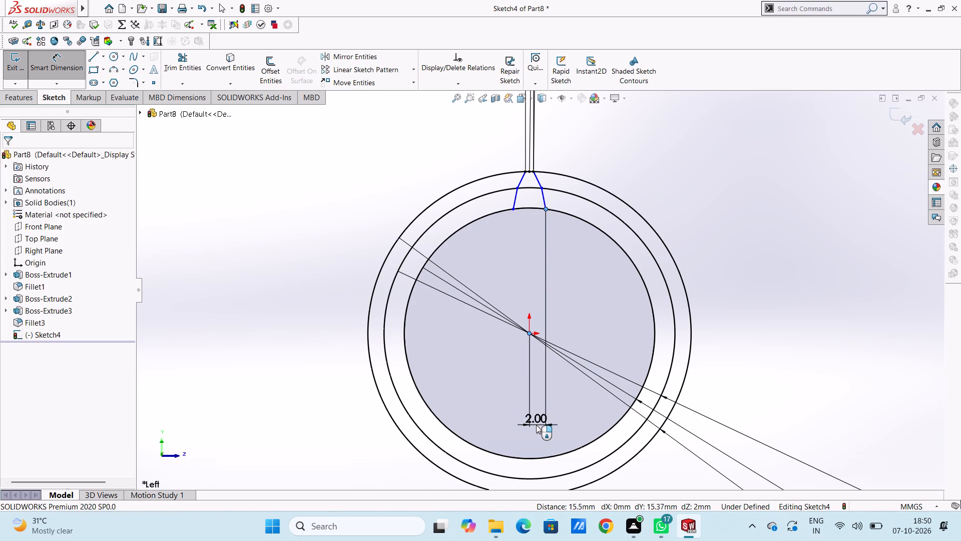
left_click(488, 409)
left_click(480, 387)
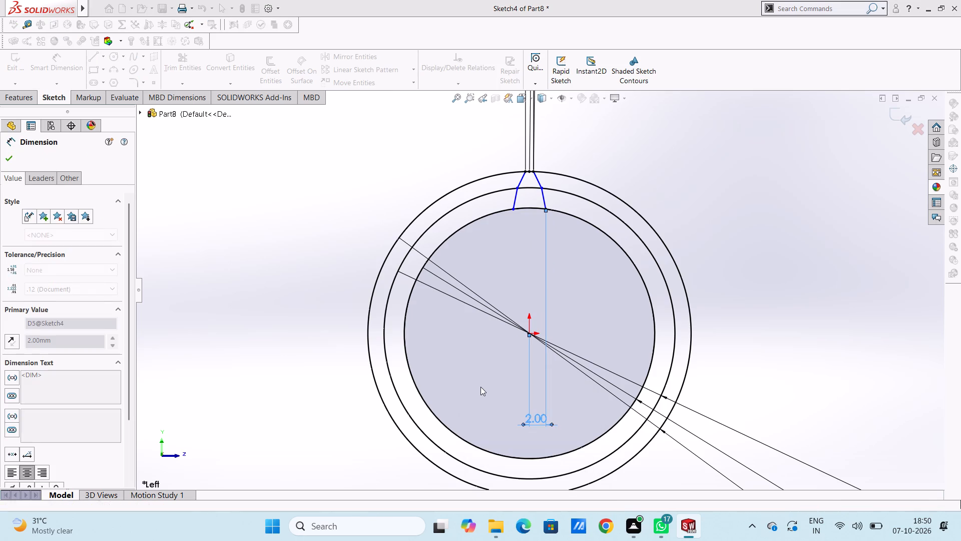
Dimension the horizontal distance from the origin to the left flank's bottom endpoint on the 31 mm circle.
left_click(513, 210)
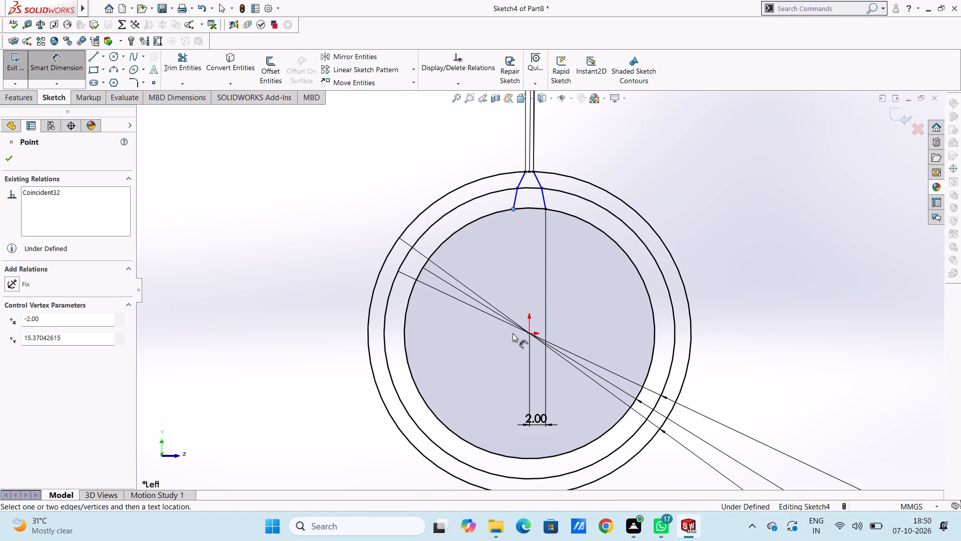
left_click(529, 334)
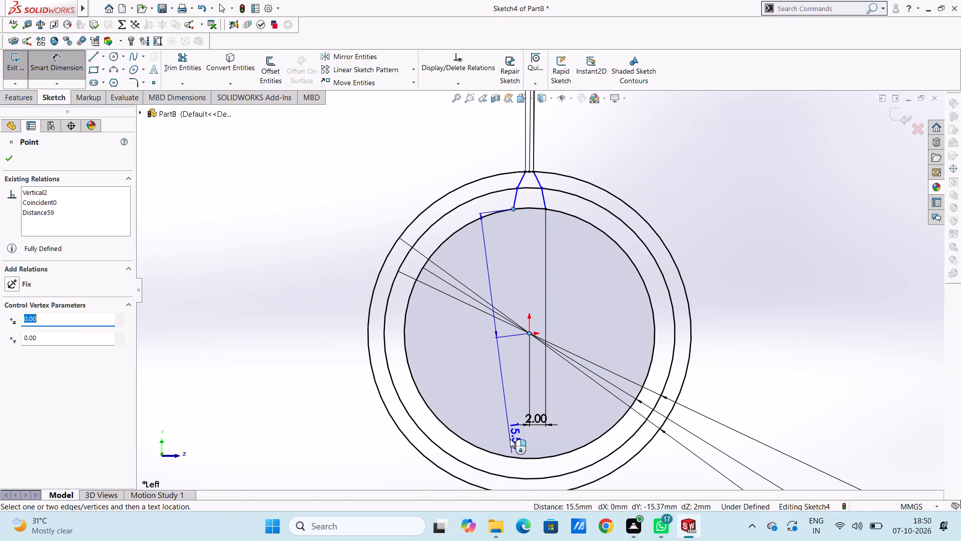
left_click(515, 445)
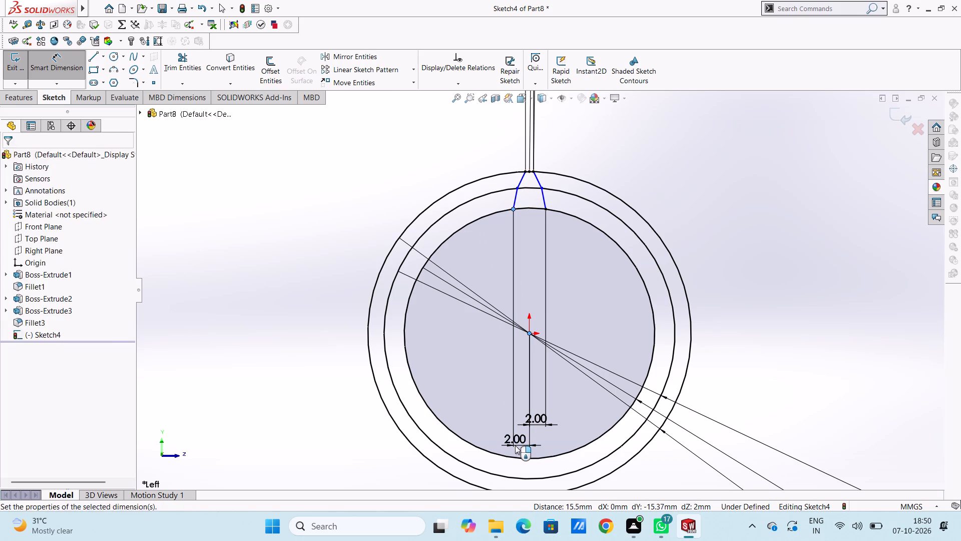
left_click(475, 426)
left_click(479, 395)
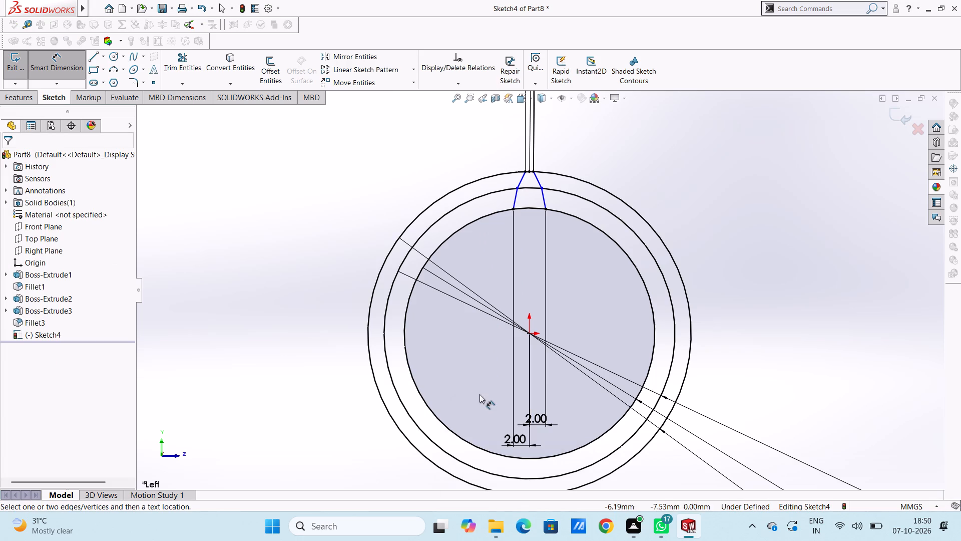
Dimension the aligned lengths of the lower right and lower left flank segments between the 31 mm and 36 mm circles.
left_click(543, 193)
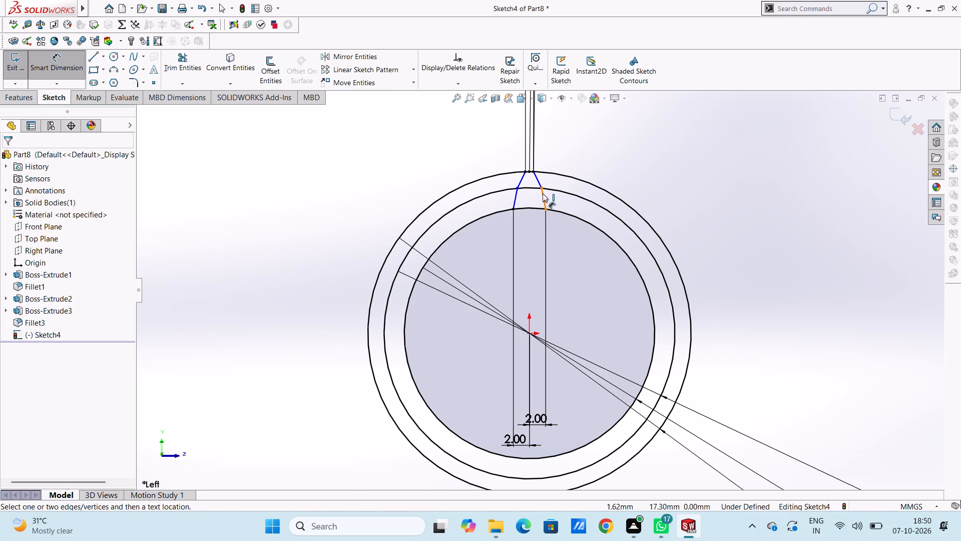
left_click(777, 232)
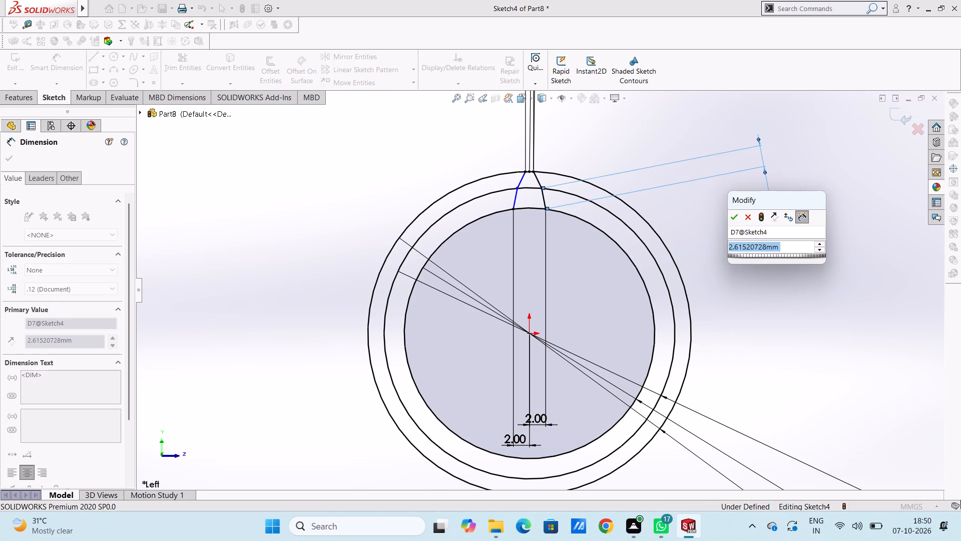
left_click(732, 218)
left_click(716, 208)
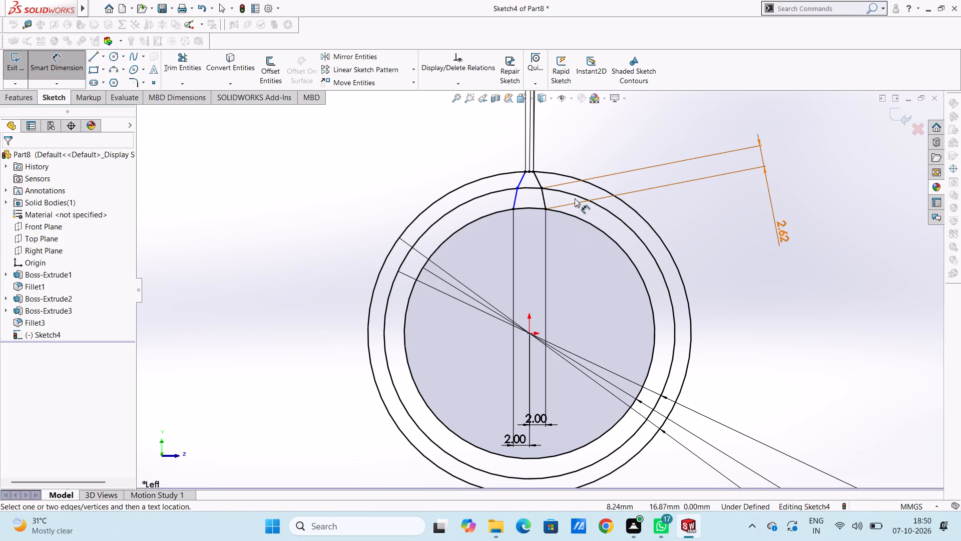
left_click(520, 196)
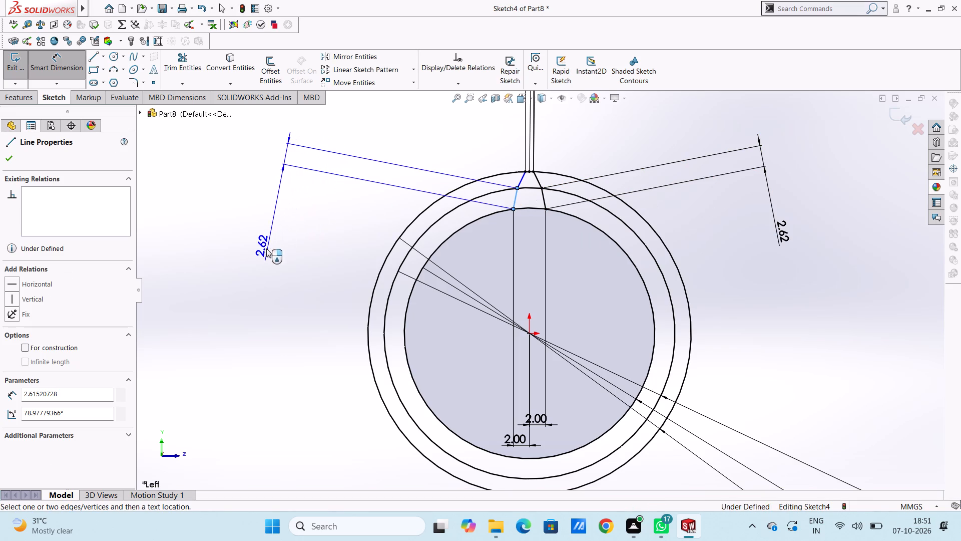
left_click(272, 223)
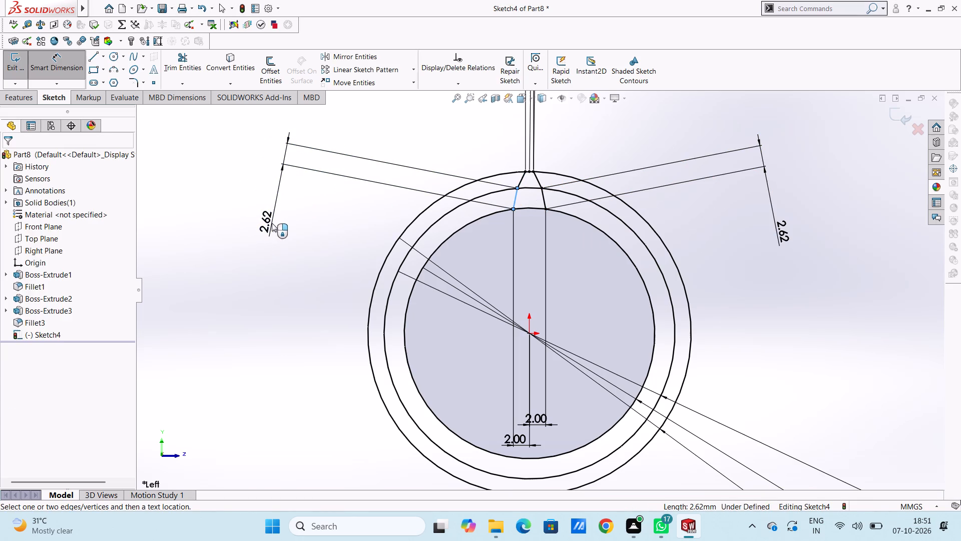
left_click(231, 211)
left_click(231, 208)
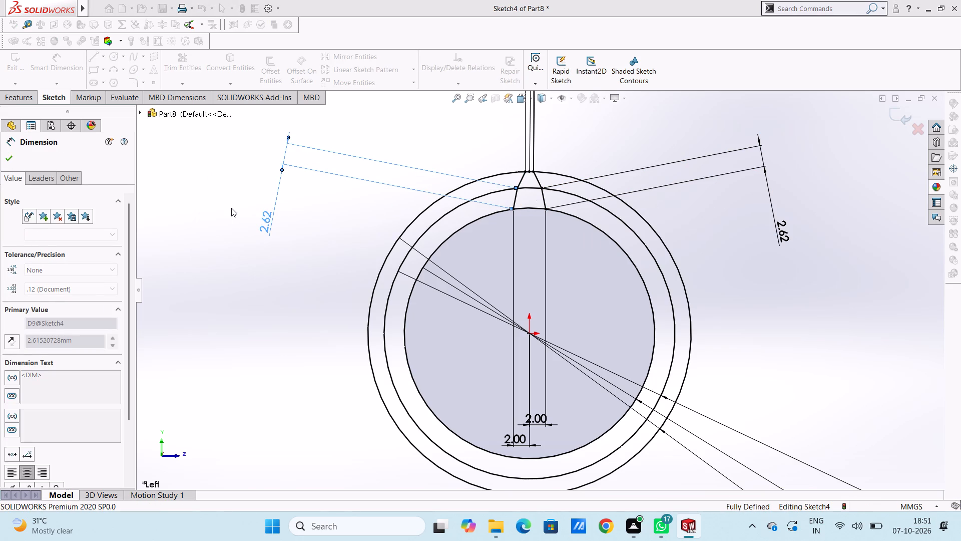
Trim away the portions of the 40 mm and 36 mm circles that lie outside the tooth profile.
scroll(319, 220, "up", 4)
scroll(598, 219, "down", 3)
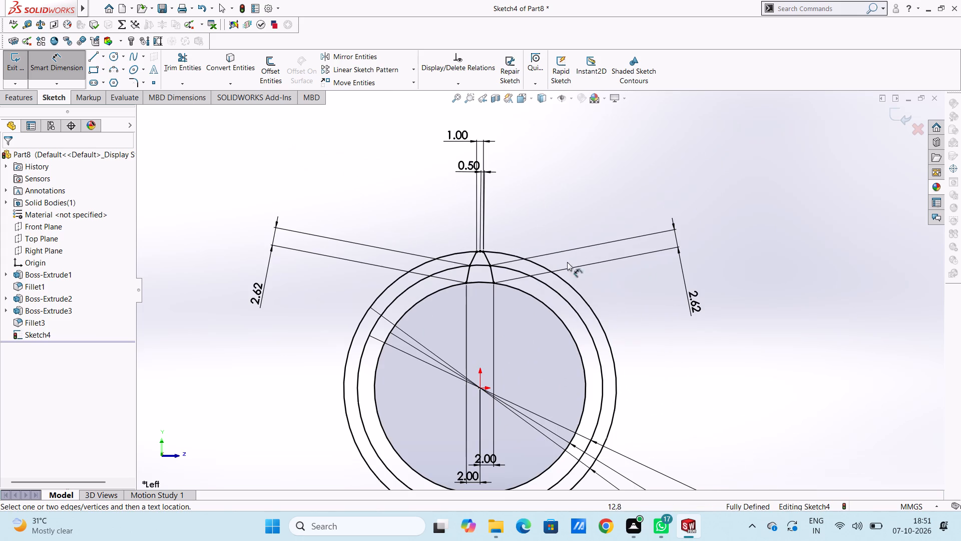
left_click(185, 67)
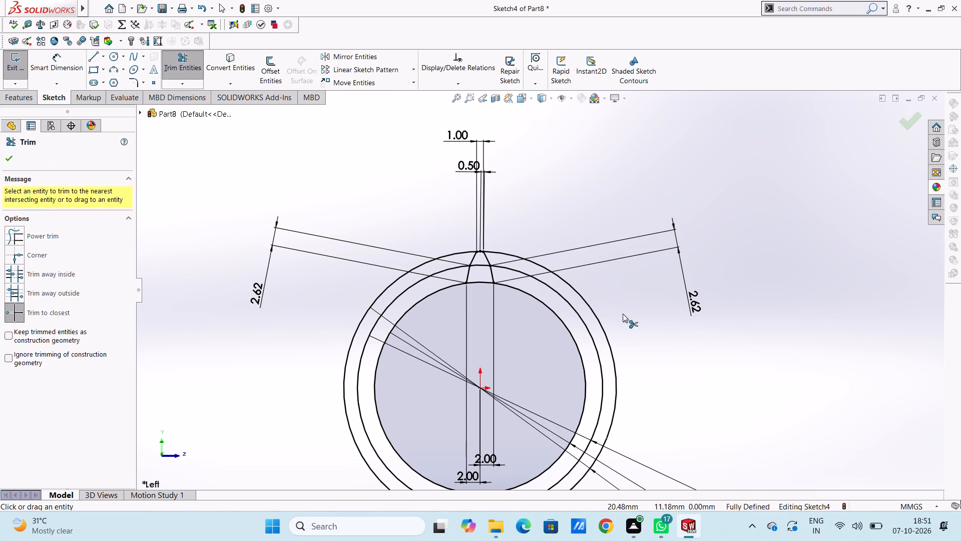
left_click(593, 314)
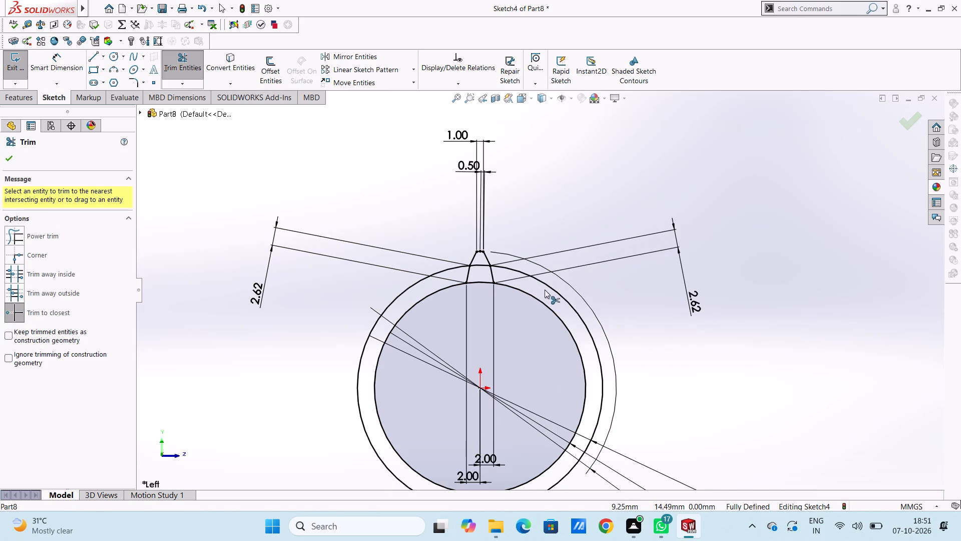
left_click(559, 295)
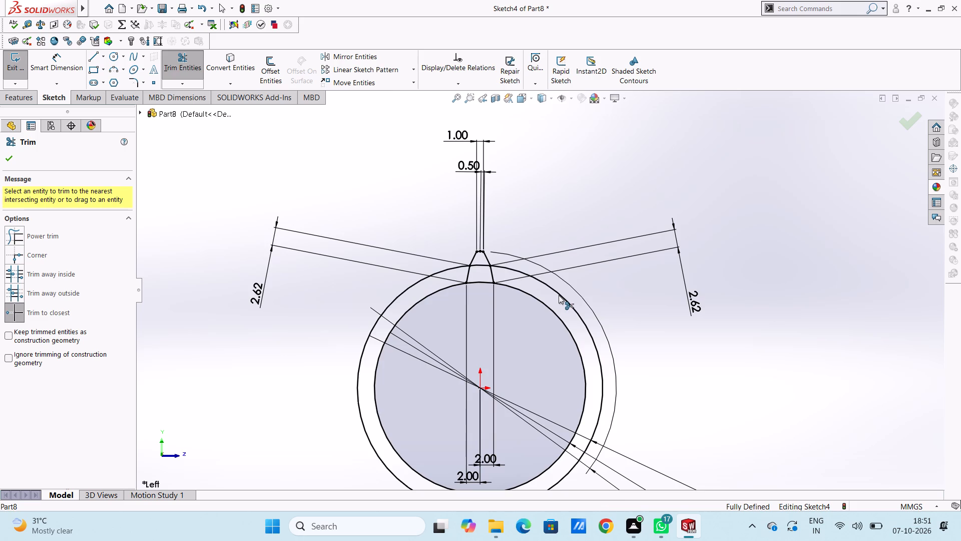
scroll(458, 287, "down", 5)
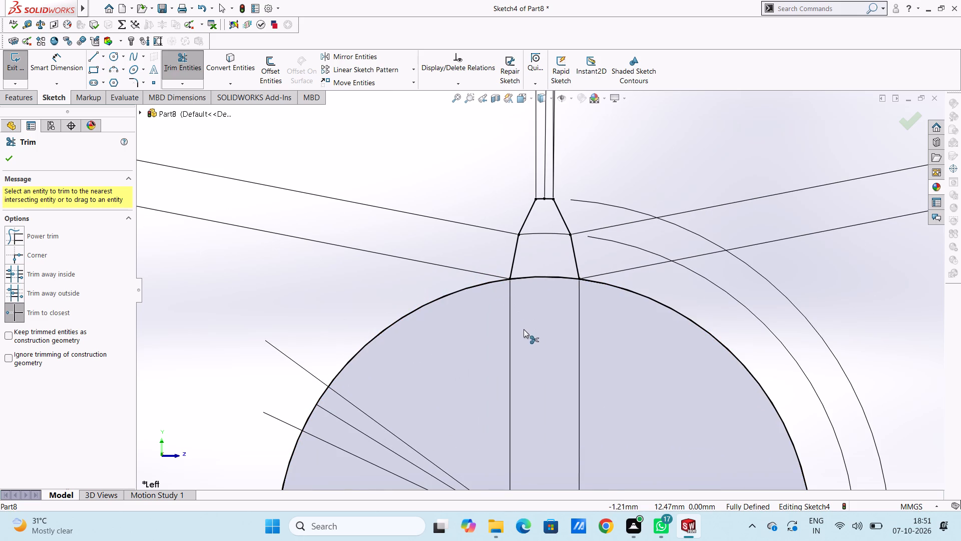
key("Escape")
key("Escape")
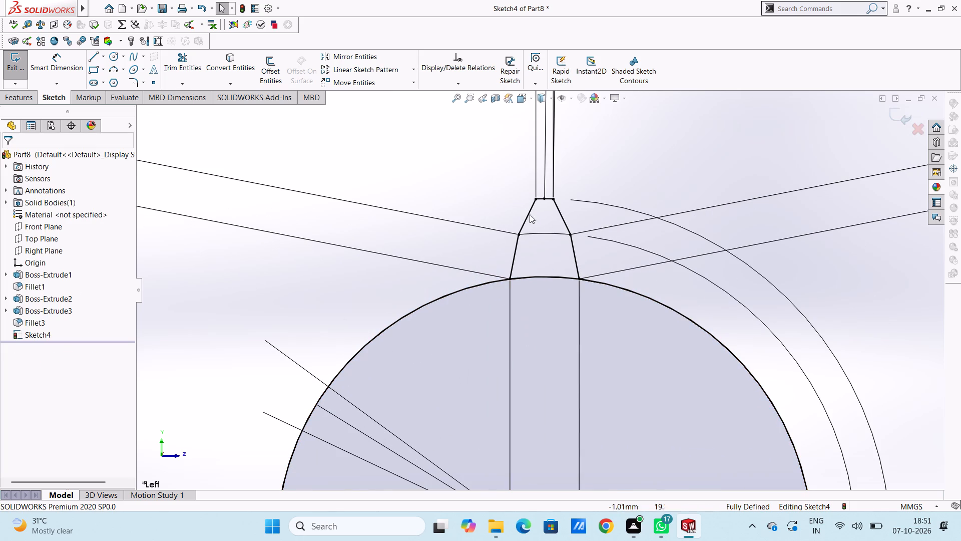
Create a circular sketch pattern of the tooth's tip arc and four flank lines around the origin, with 18 equally spaced instances over 360°.
left_click(528, 216)
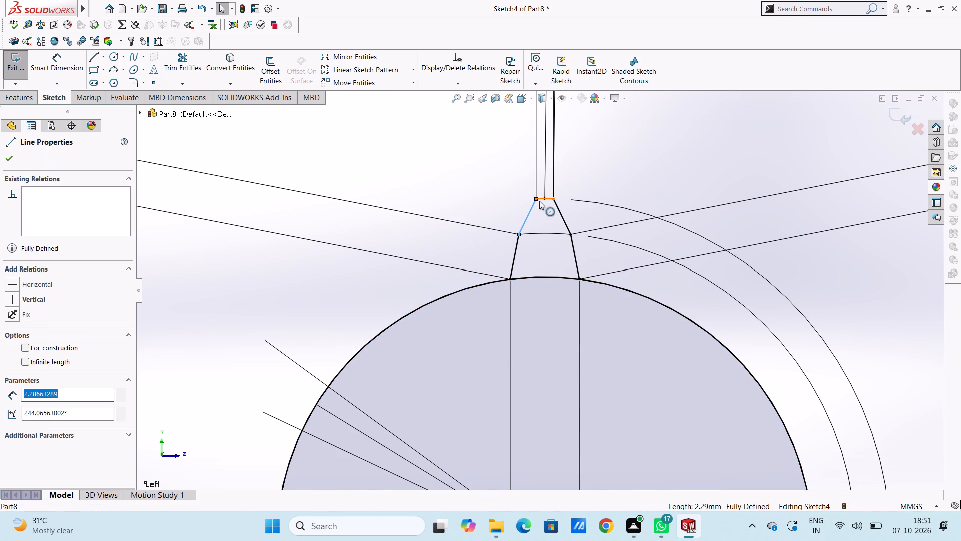
left_click(539, 201, "ctrl")
left_click(560, 216, "ctrl")
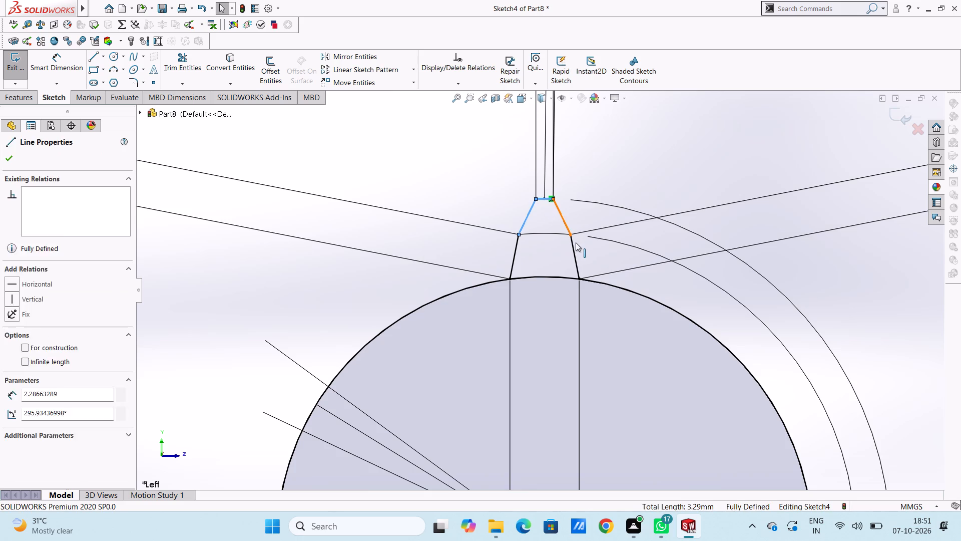
left_click(576, 244, "ctrl")
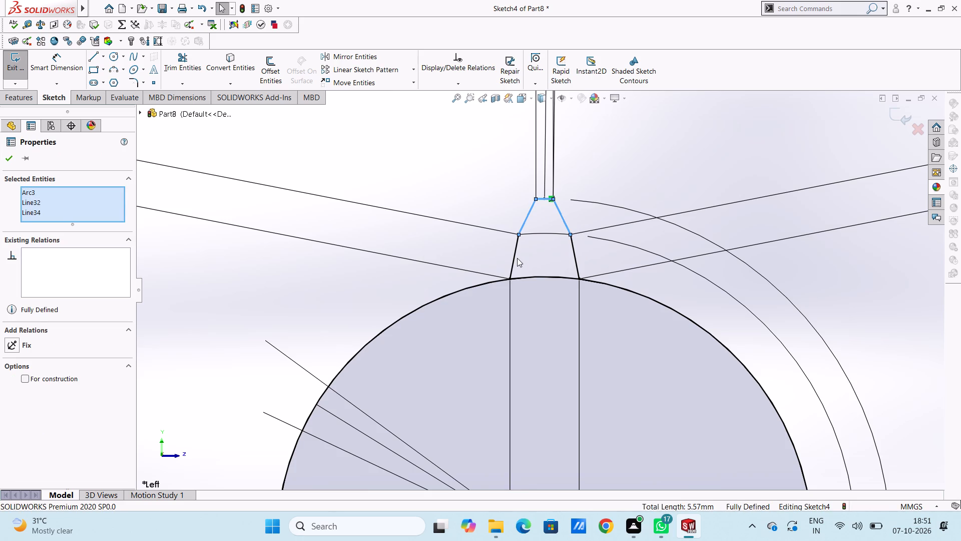
left_click(516, 258, "ctrl")
left_click(576, 260, "ctrl")
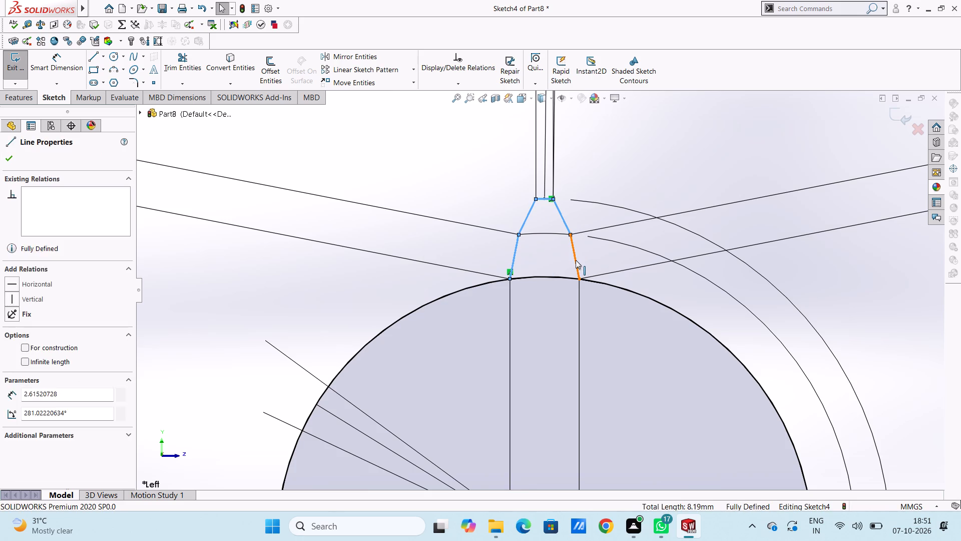
left_click(413, 72)
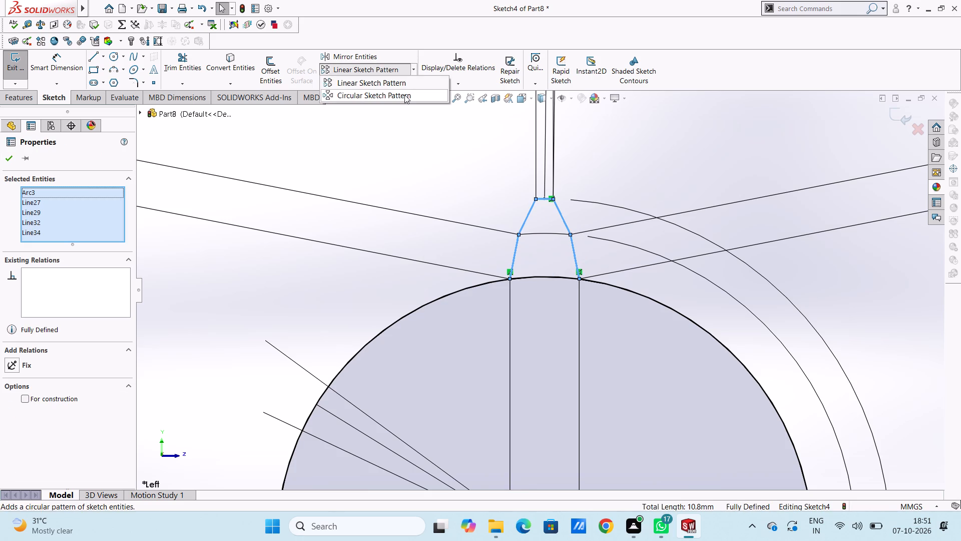
left_click(404, 95)
scroll(402, 196, "up", 14)
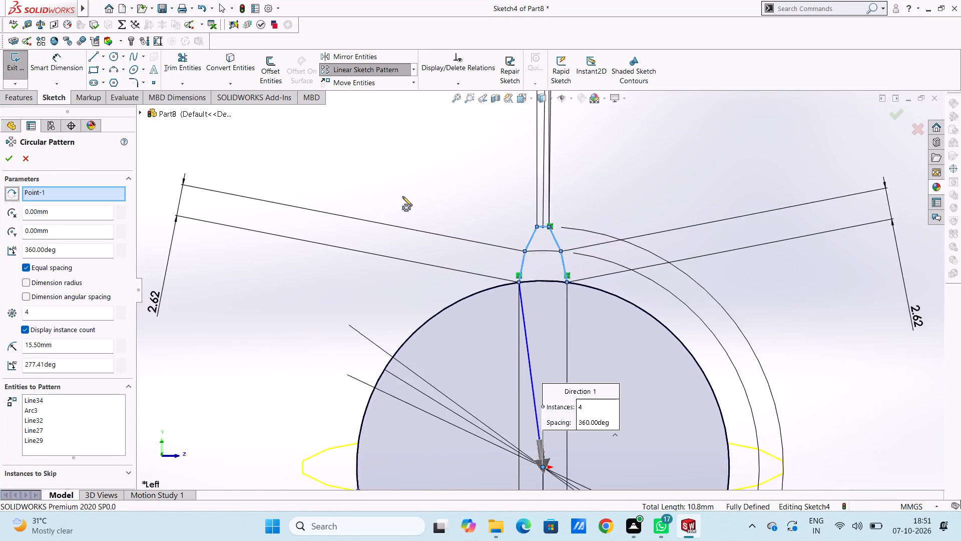
scroll(402, 196, "up", 3)
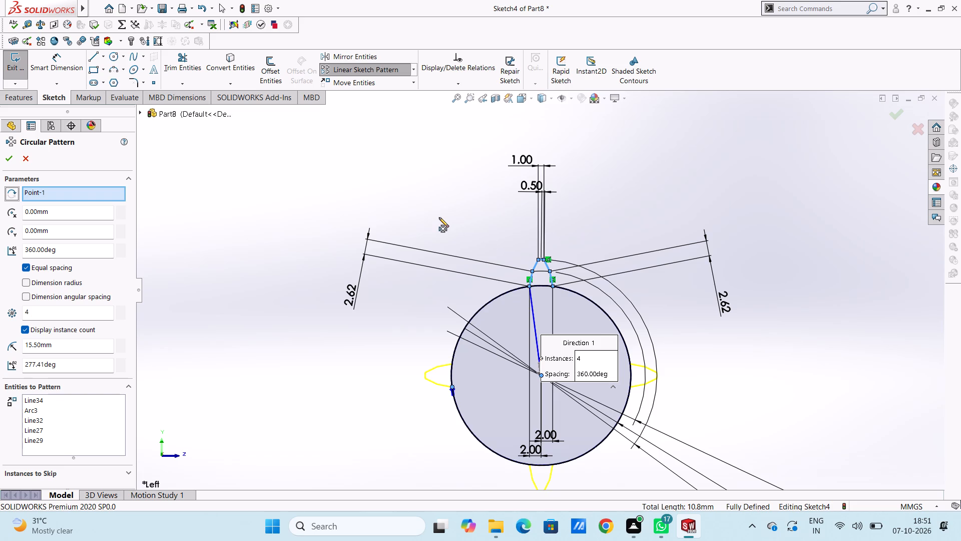
double_click(37, 312)
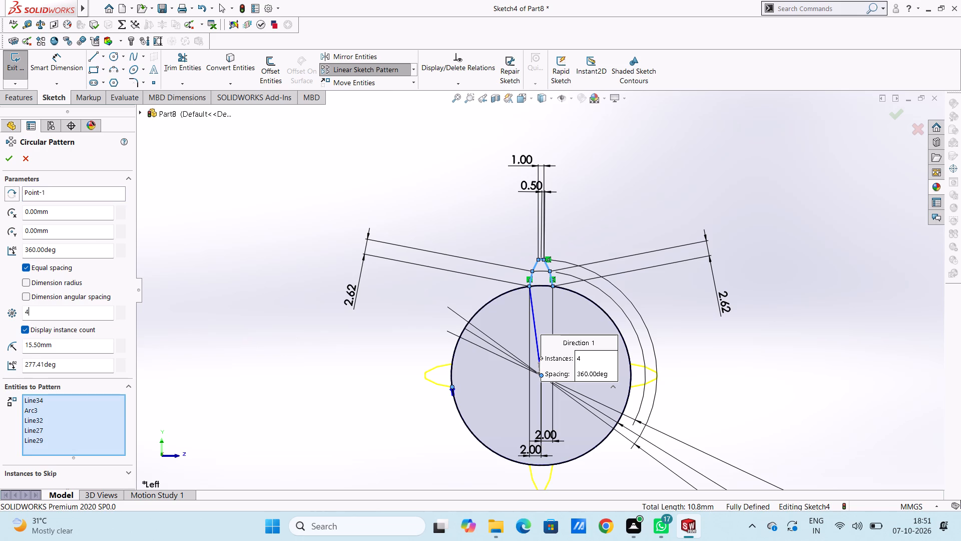
type("18")
key("Return")
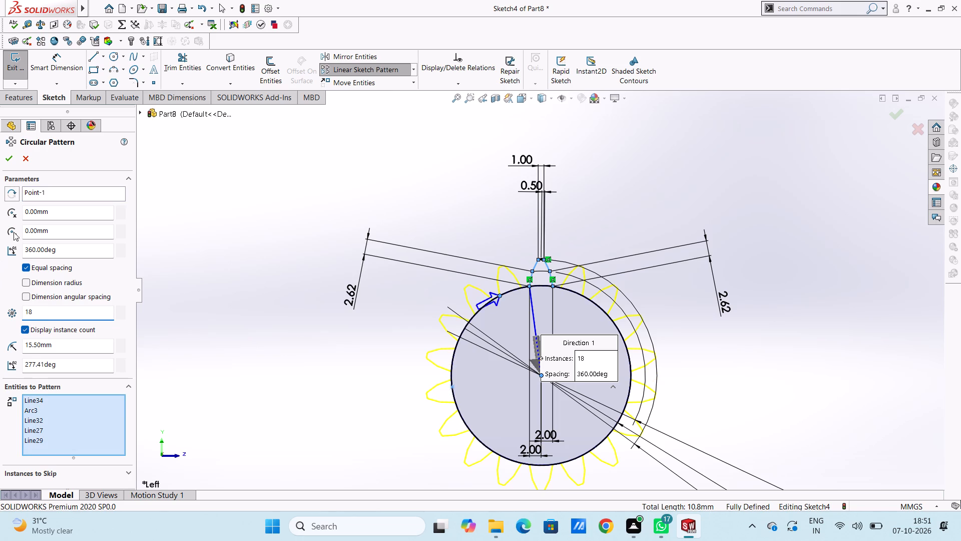
left_click(9, 162)
left_click(233, 218)
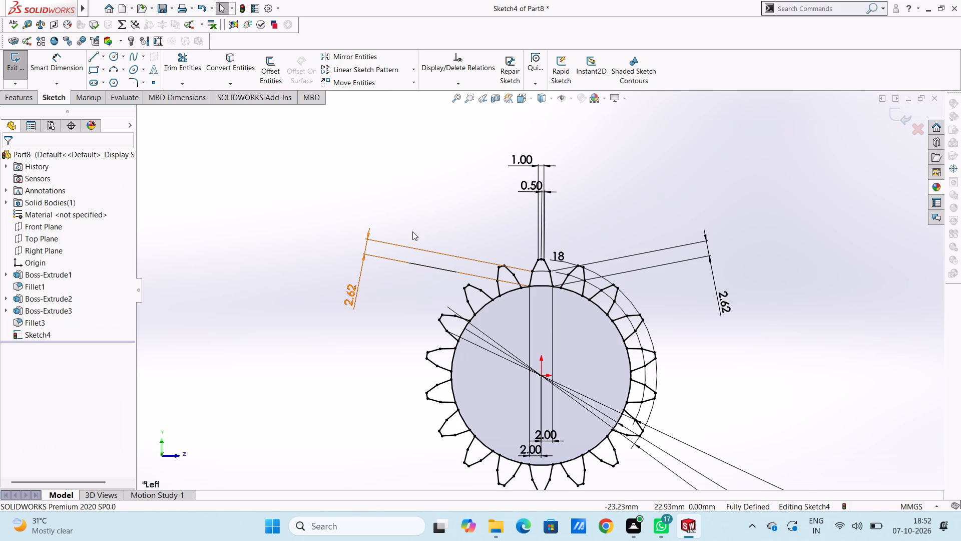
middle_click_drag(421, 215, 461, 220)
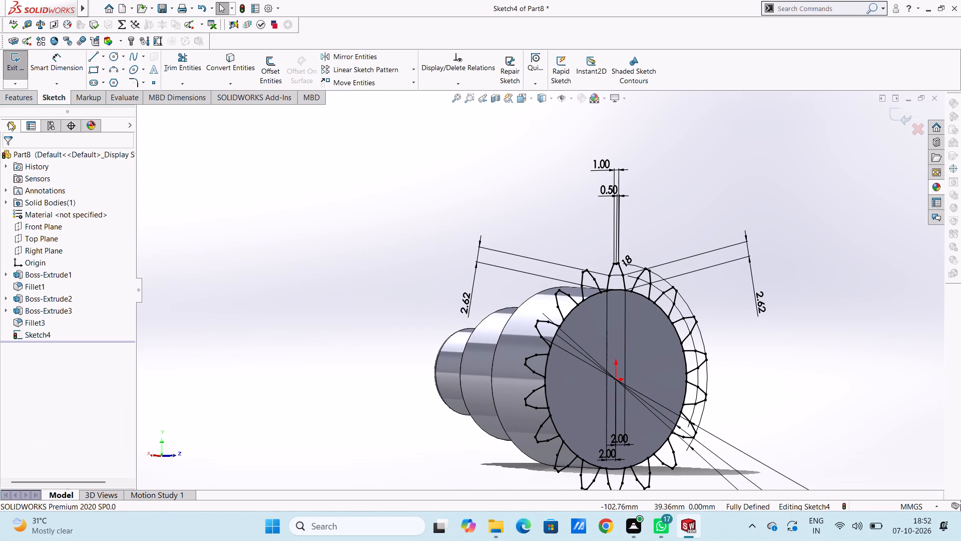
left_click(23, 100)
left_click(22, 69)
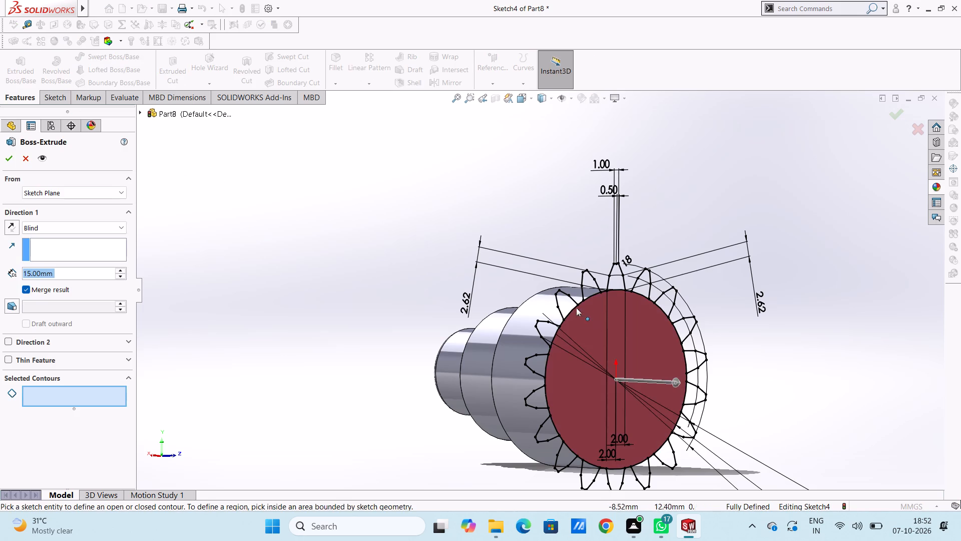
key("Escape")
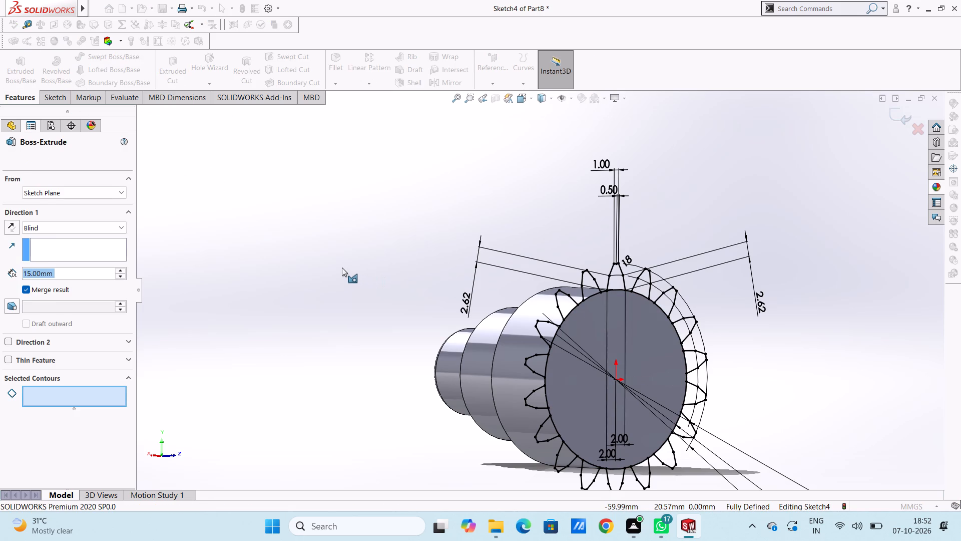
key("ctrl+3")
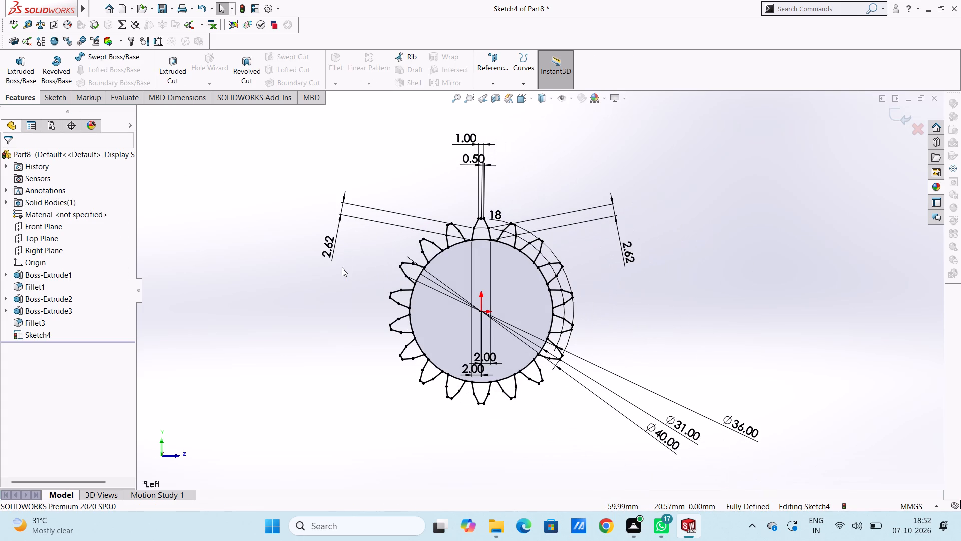
Draw a circle of 16 mm radius centred on the origin, just outside the 31 mm circle.
scroll(535, 217, "down", 3)
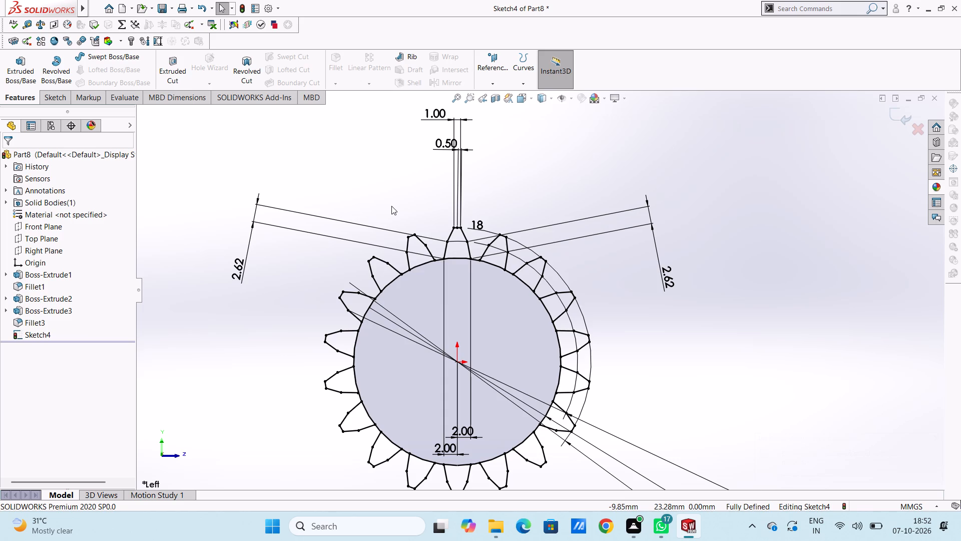
left_click(58, 95)
left_click(113, 58)
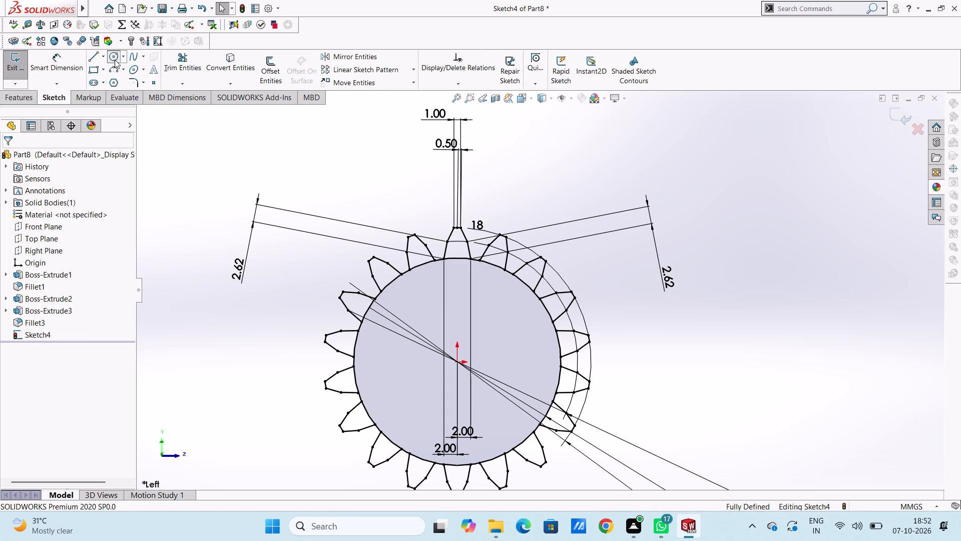
left_click(457, 362)
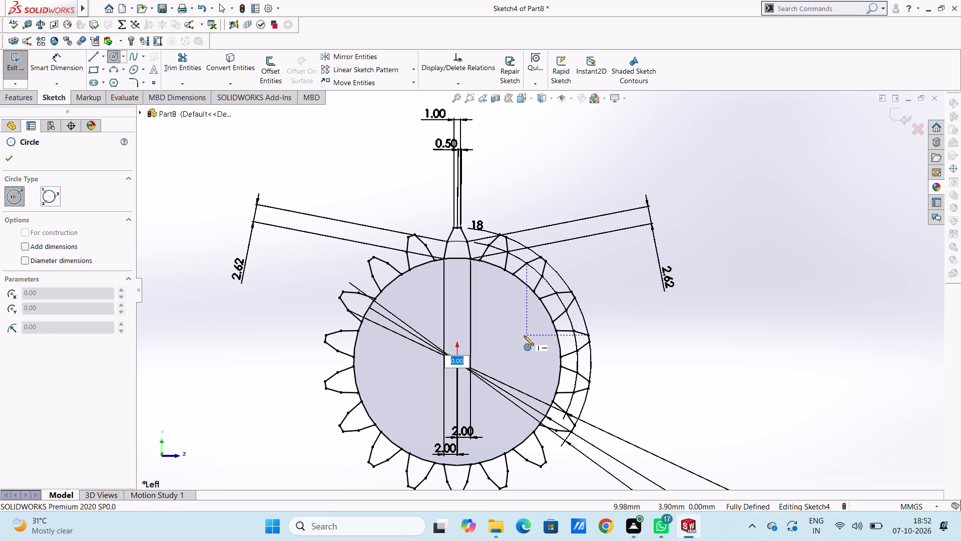
type("16")
key("Return")
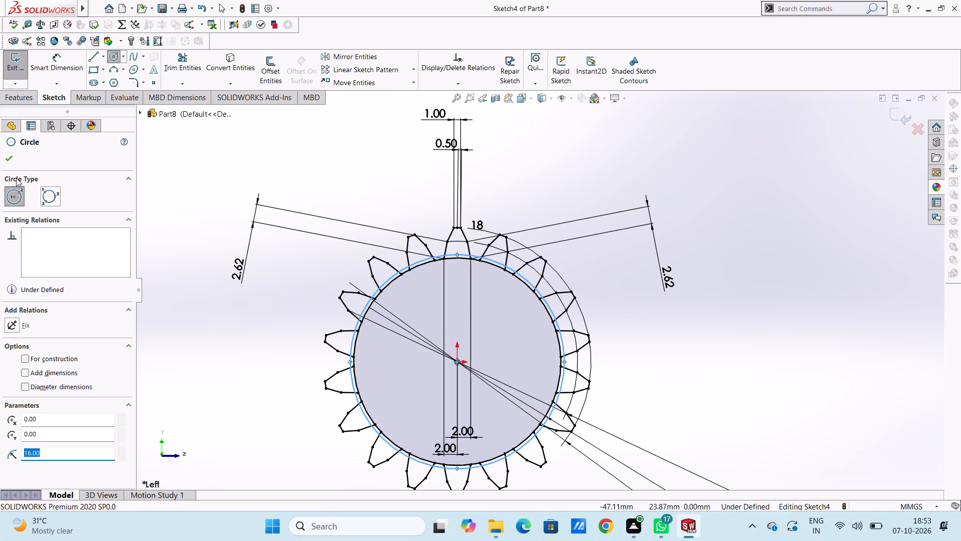
left_click(10, 158)
Dimension the new circle's diameter as 33 mm and place the dimension beyond the teeth.
left_click(67, 69)
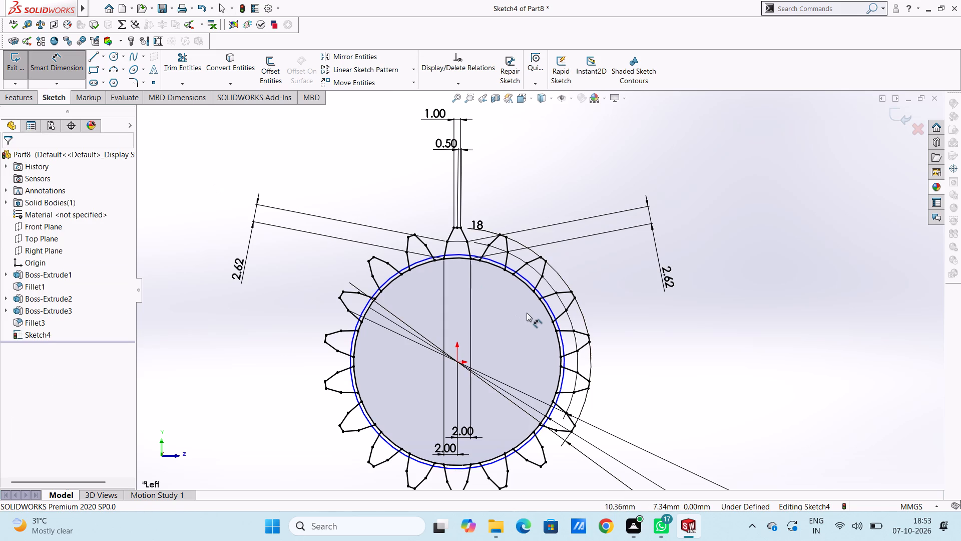
left_click(554, 309)
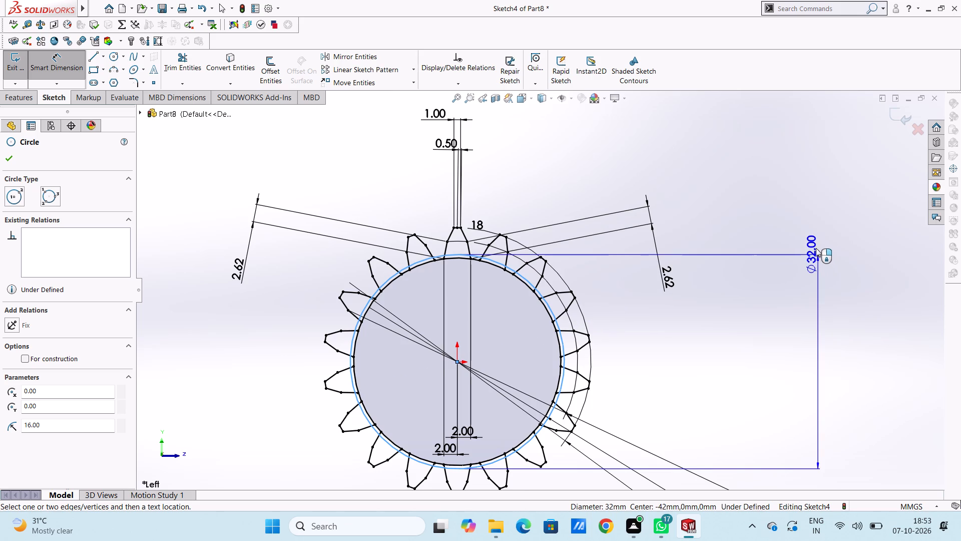
left_click(813, 226)
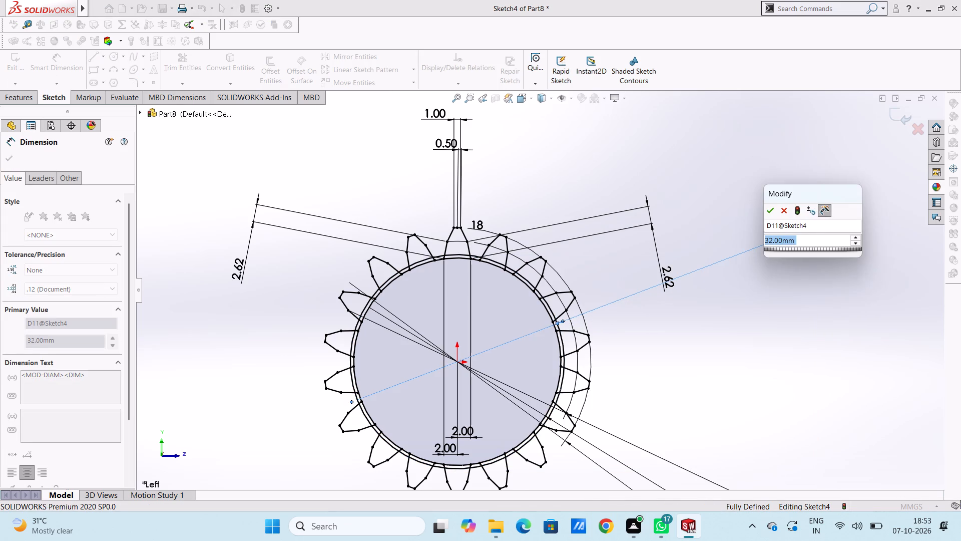
type("33")
key("Return")
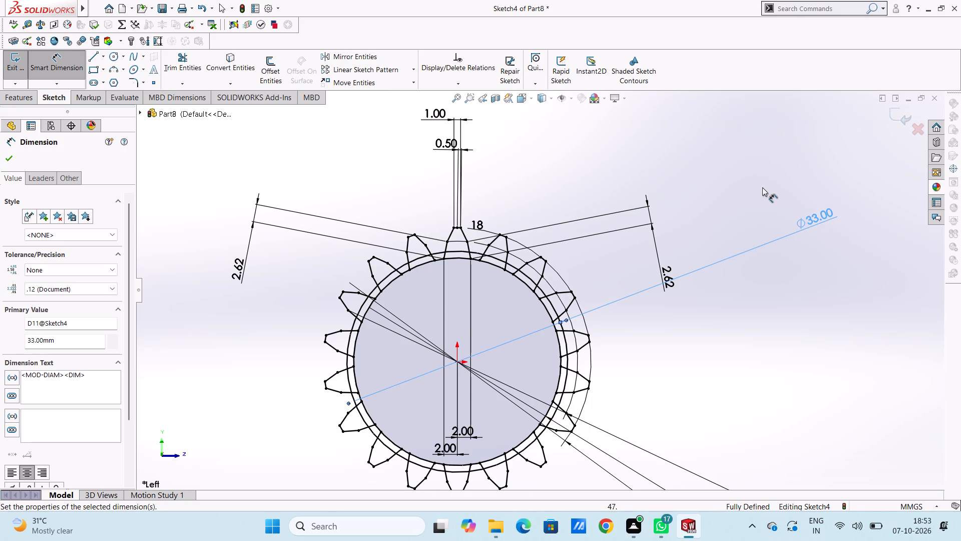
left_click(748, 177)
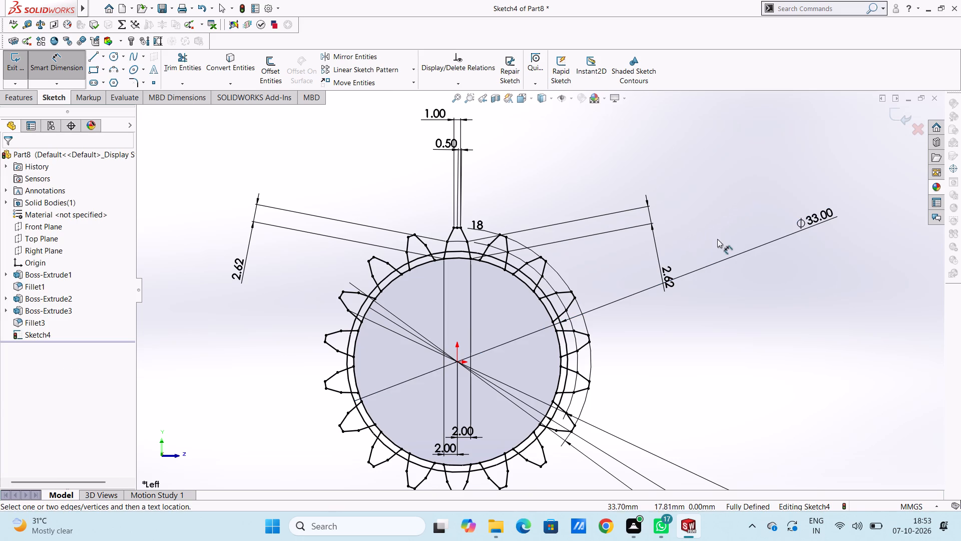
Set the new circle's diameter to 32.5 mm.
double_click(813, 218)
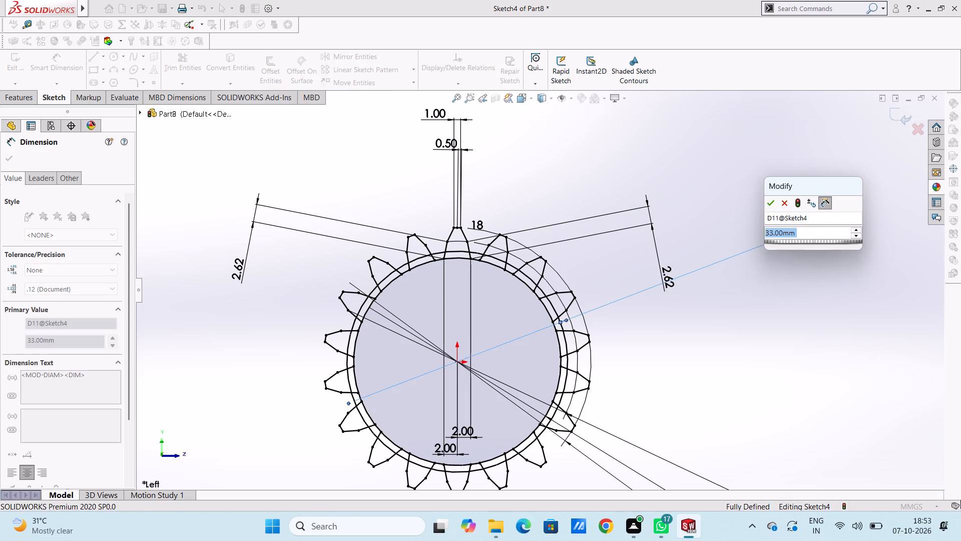
type("32.5")
key("Return")
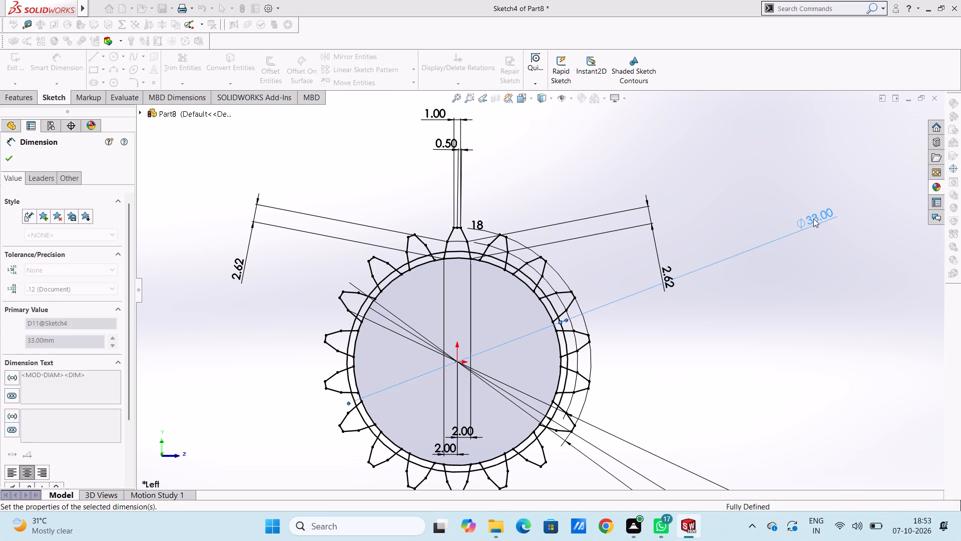
left_click(702, 195)
Trim both flank ends inside the 32.5 mm circle on the first tooth counterclockwise from the top tooth.
middle_click_drag(700, 203, 714, 211)
left_click(179, 66)
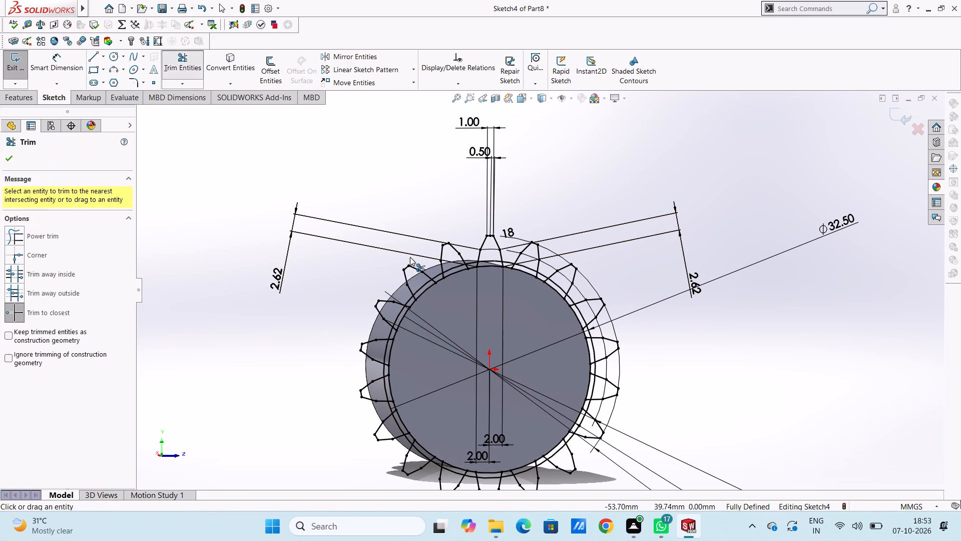
middle_click_drag(557, 345, 540, 342)
scroll(428, 289, "down", 6)
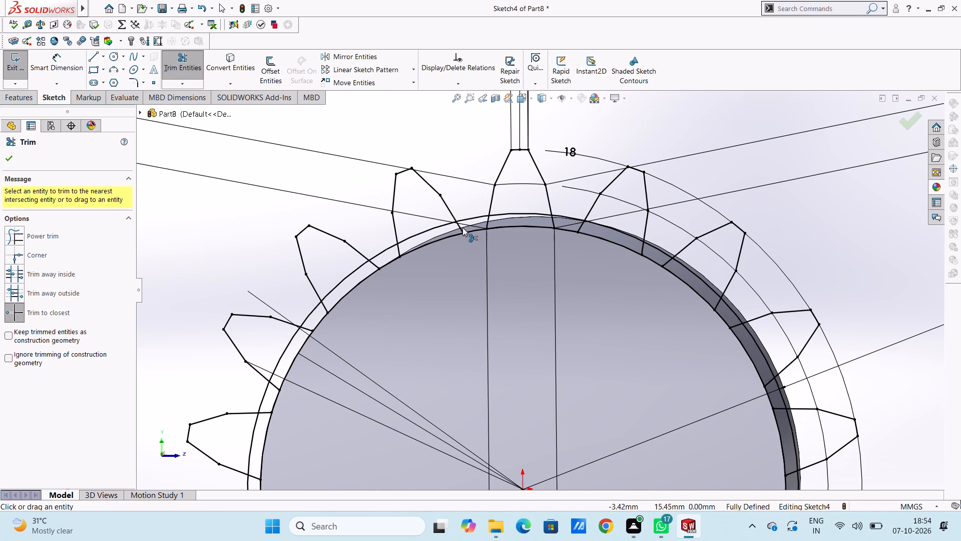
left_click(462, 227)
left_click(399, 251)
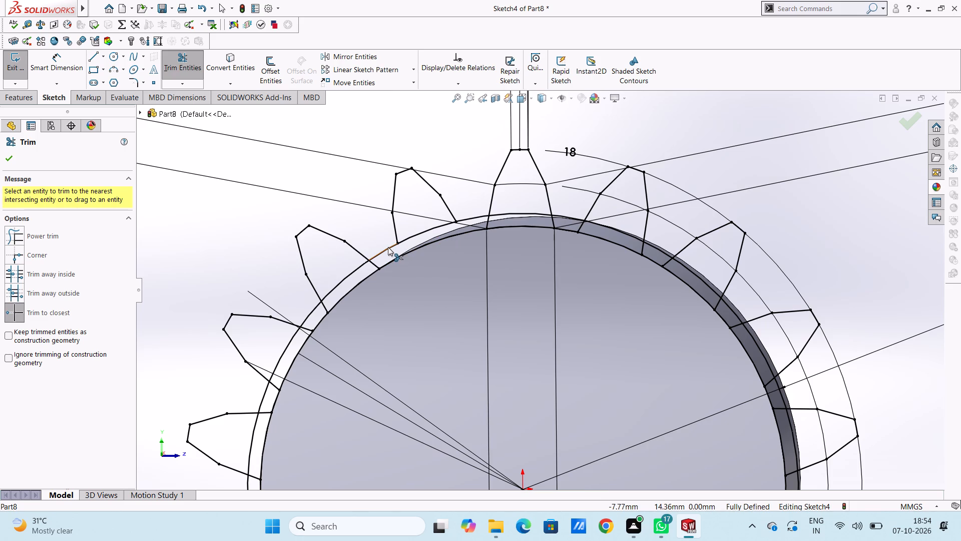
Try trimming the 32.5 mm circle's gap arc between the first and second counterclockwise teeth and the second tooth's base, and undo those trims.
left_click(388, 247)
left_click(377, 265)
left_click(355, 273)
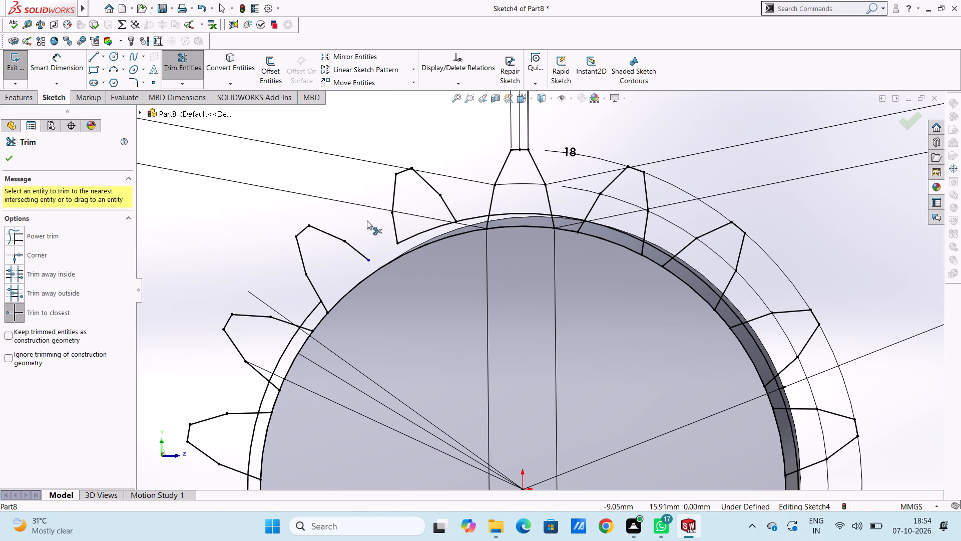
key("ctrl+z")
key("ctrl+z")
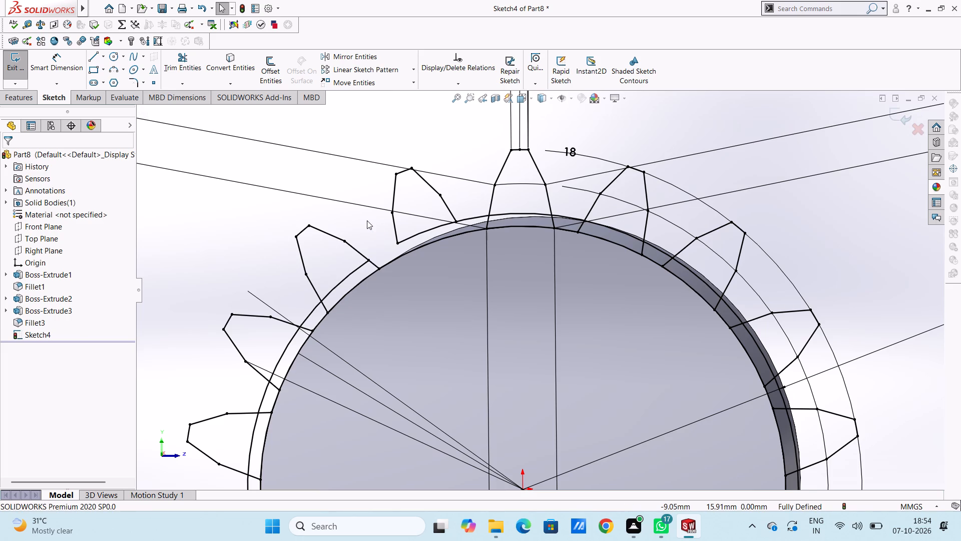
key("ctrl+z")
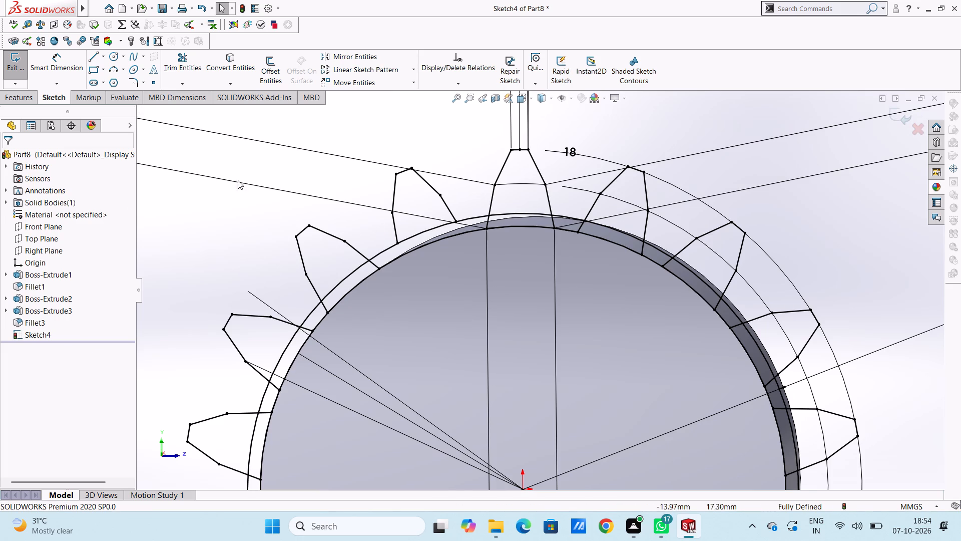
Trim the 32.5 mm circle's arc under the second tooth counterclockwise from the top, plus that tooth's upper flank end inside the circle.
left_click(189, 62)
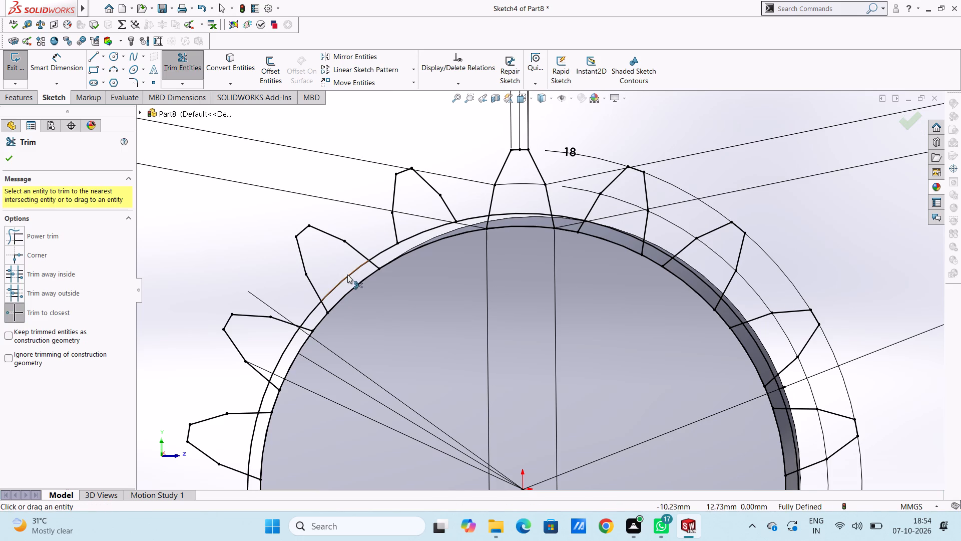
left_click(348, 275)
left_click(374, 267)
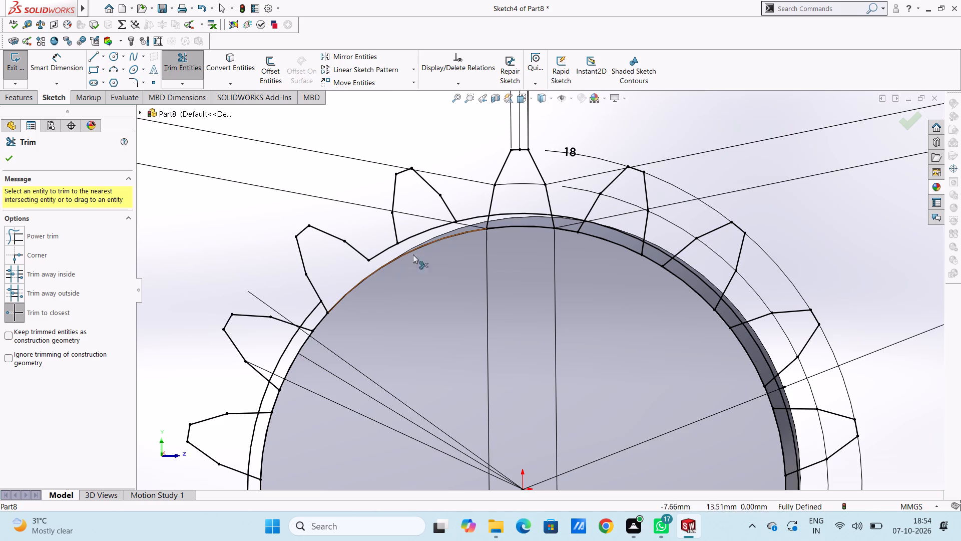
Trim the top tooth's two flank ends and the 32.5 mm circle's arc beneath it, accepting deletion of the associated dimensions.
left_click(485, 221)
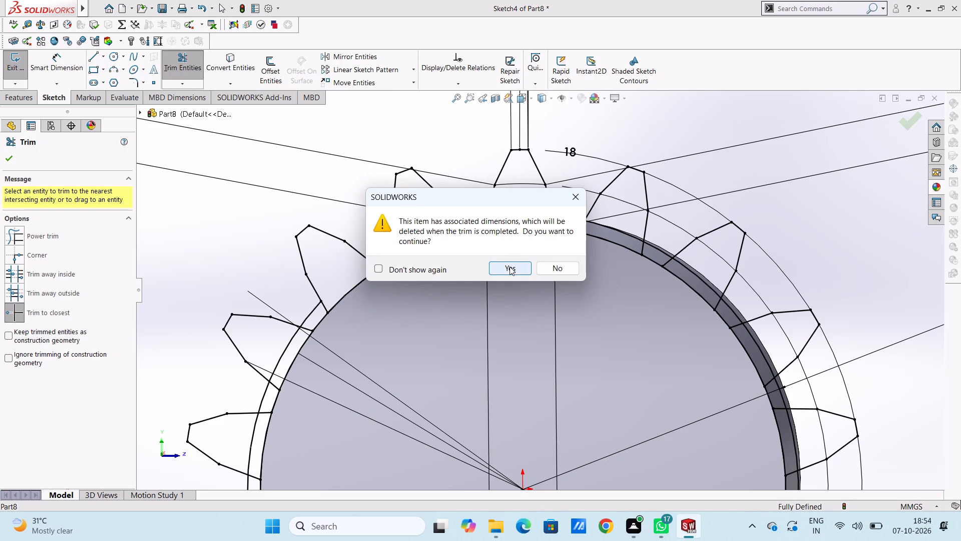
left_click(510, 266)
left_click(508, 213)
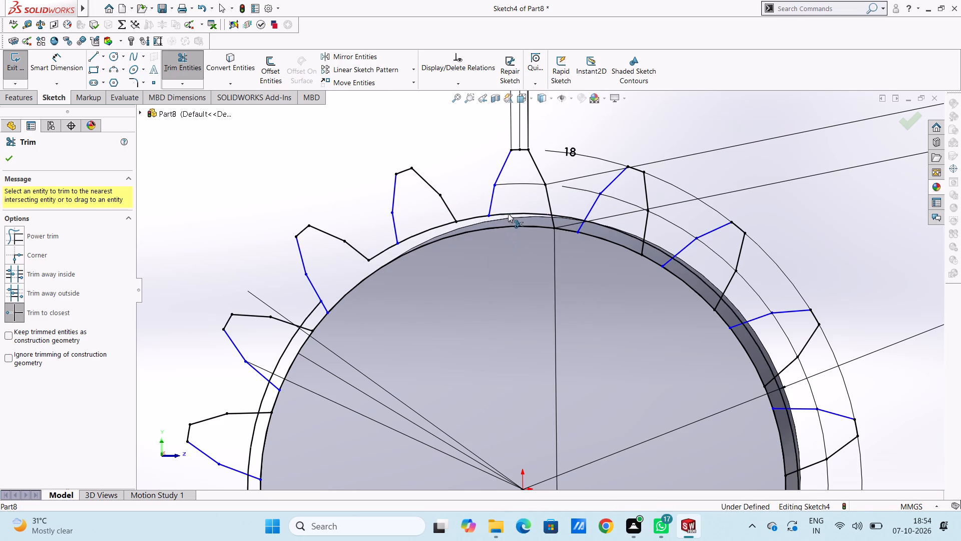
left_click(553, 220)
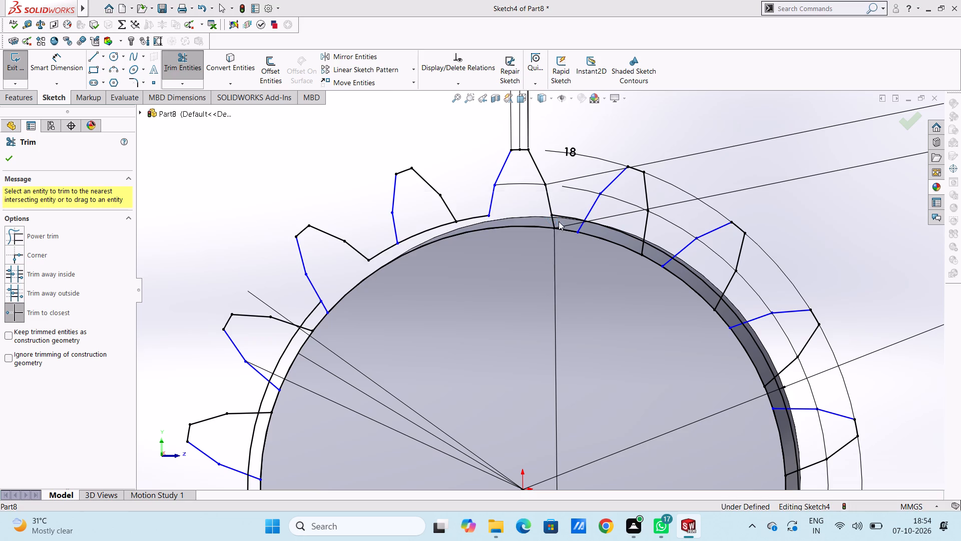
left_click(513, 268)
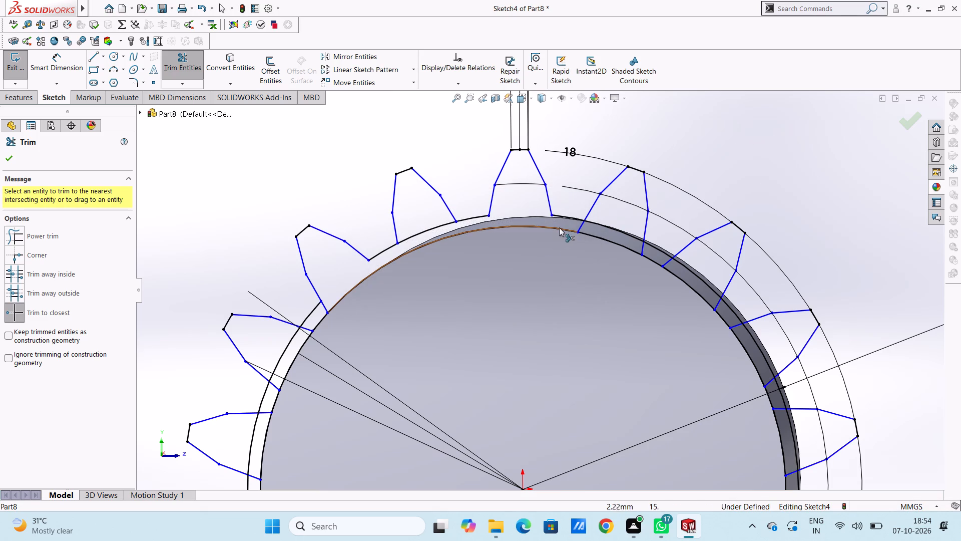
Trim the inner flank ends and base arcs of the first two teeth clockwise from the top, plus the third's upper flank end and base arc.
left_click(579, 228)
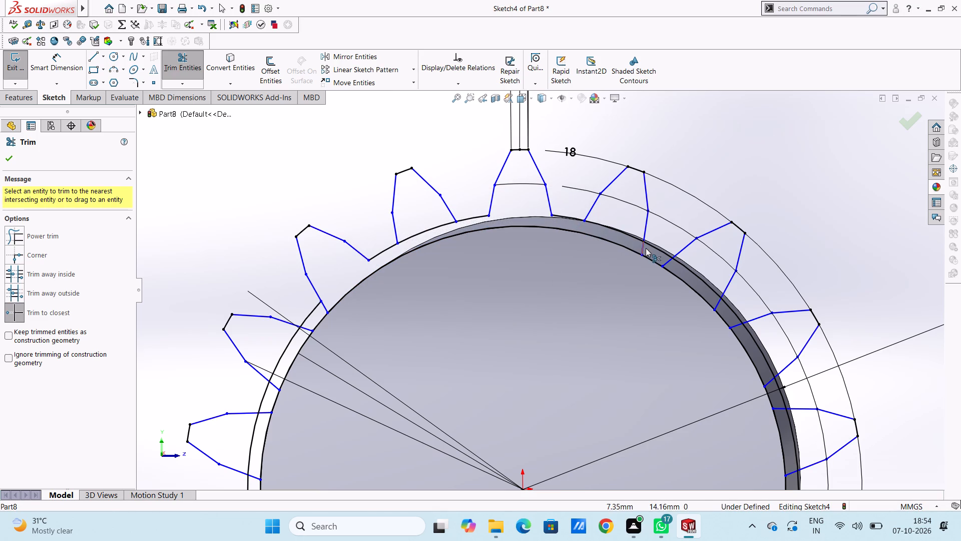
left_click(642, 248)
left_click(621, 232)
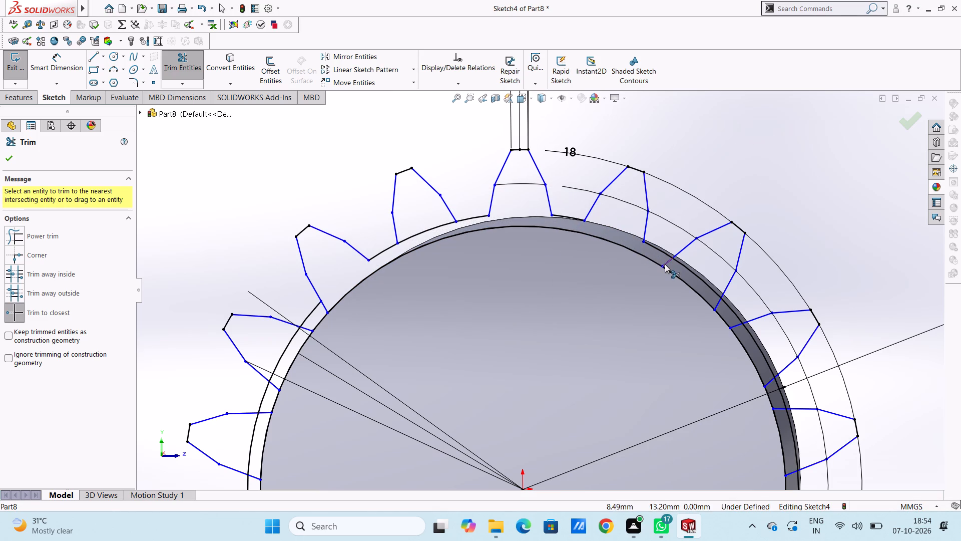
left_click(665, 264)
left_click(687, 267)
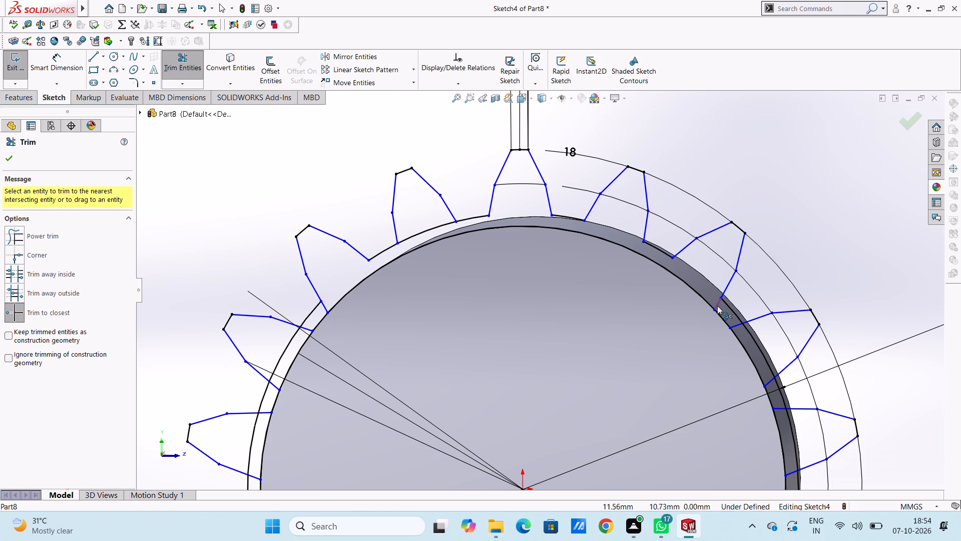
left_click(717, 306)
left_click(733, 325)
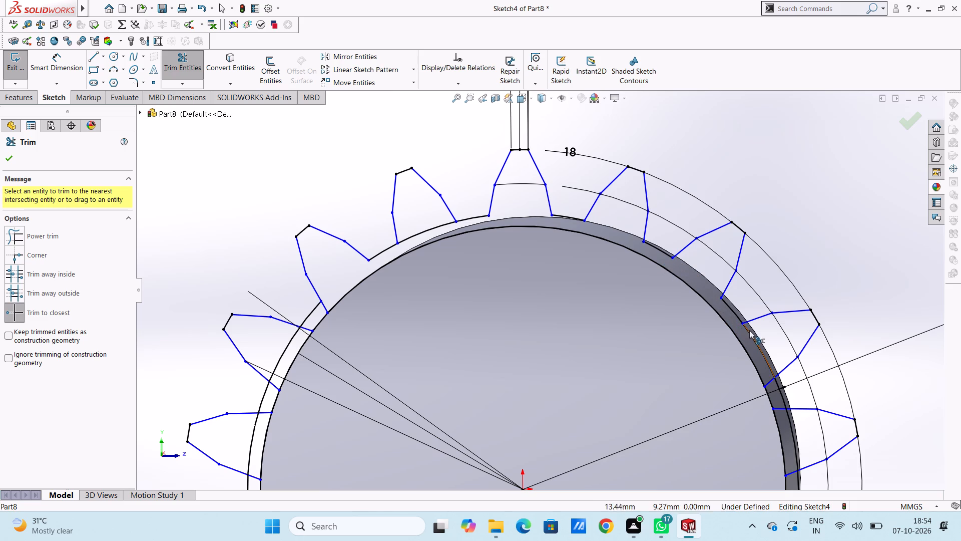
left_click(750, 331)
Trim the lower flank end of the second counterclockwise tooth, and both flank ends and the base arc of the third.
scroll(634, 356, "up", 4)
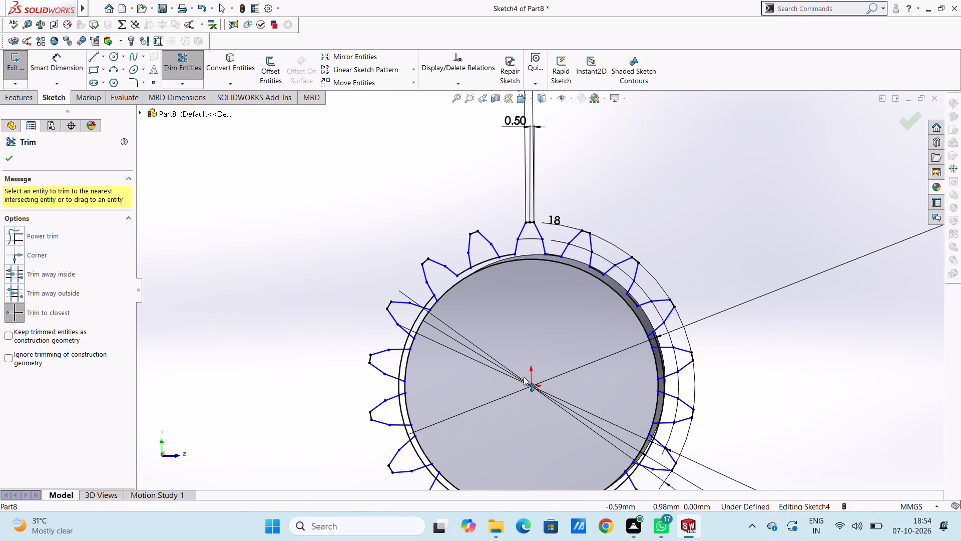
scroll(521, 375, "down", 1)
scroll(514, 377, "up", 2)
scroll(472, 331, "down", 3)
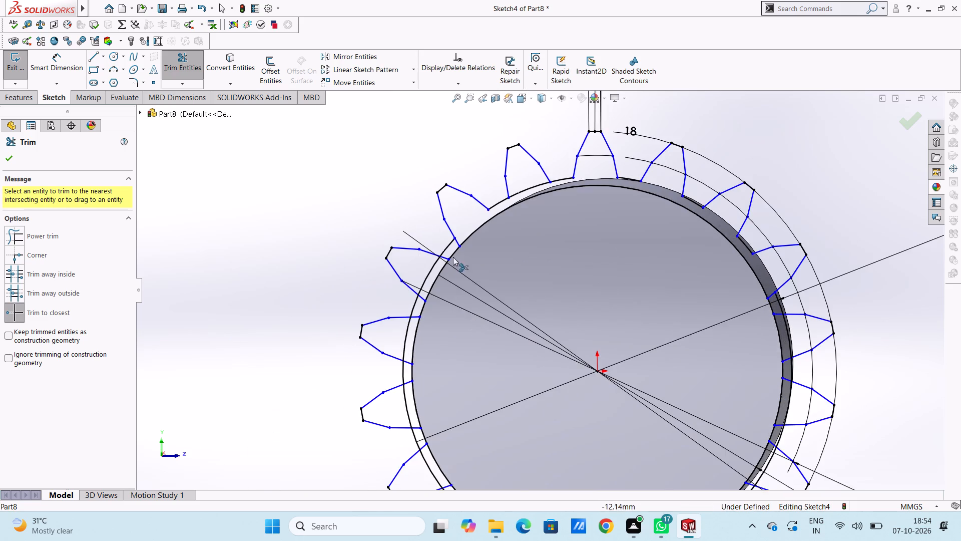
scroll(457, 248, "down", 3)
left_click(474, 247)
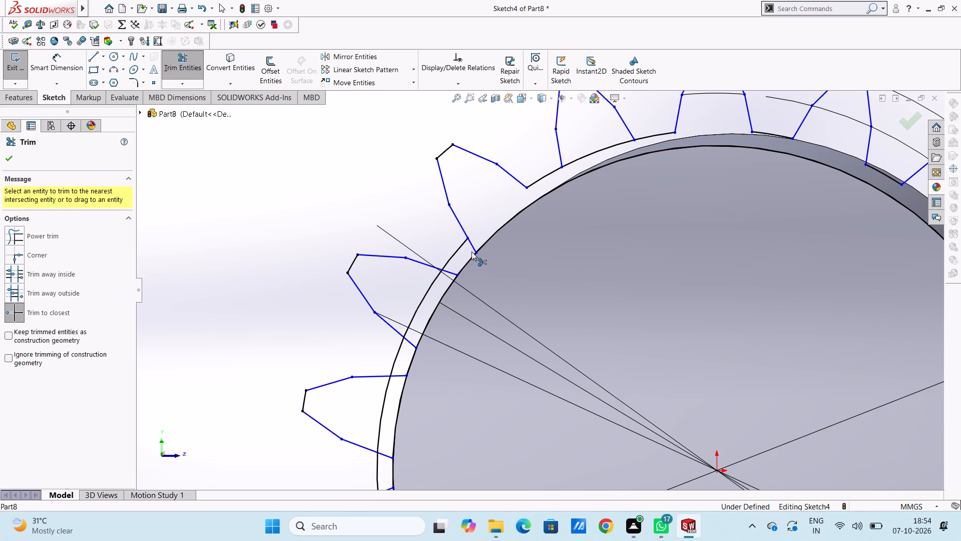
left_click(454, 271)
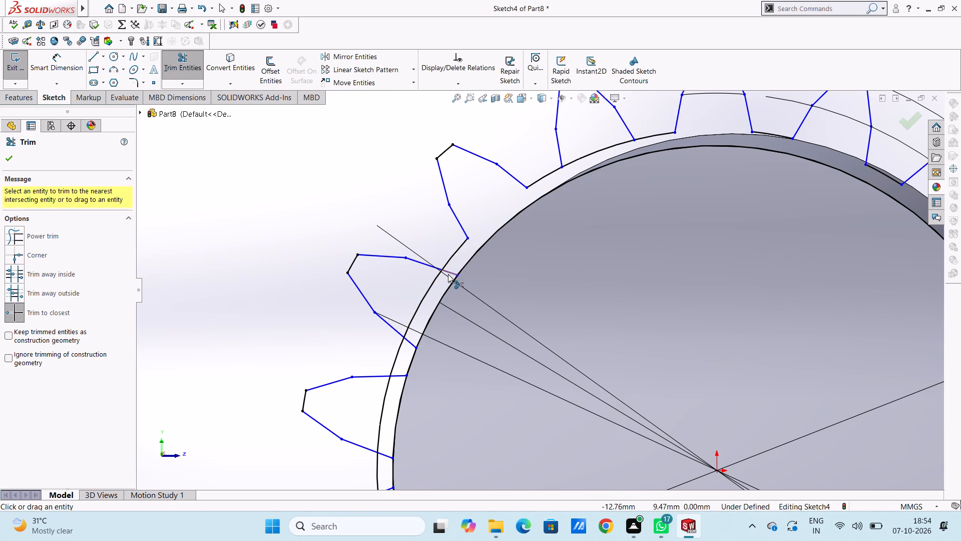
left_click(448, 274)
left_click(435, 282)
scroll(437, 337, "up", 4)
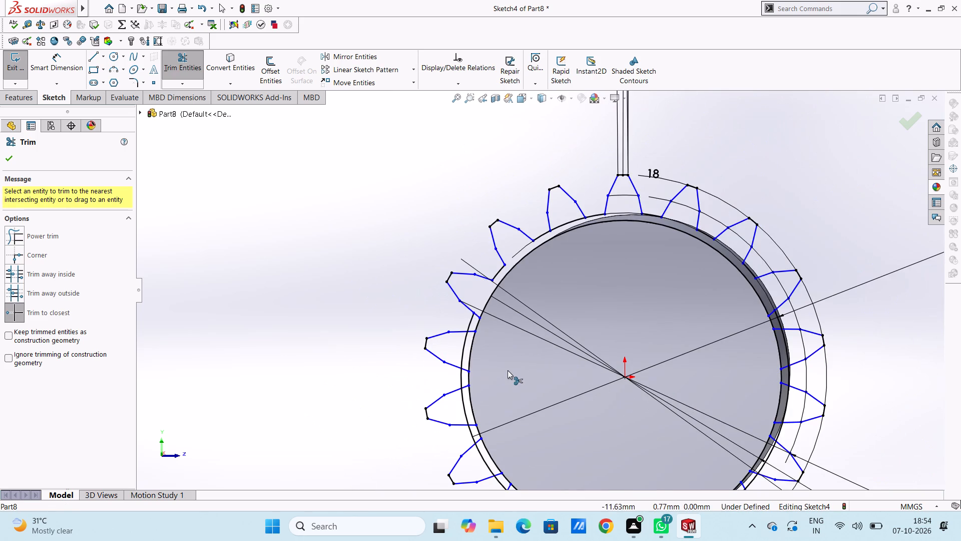
scroll(508, 370, "down", 1)
scroll(477, 324, "down", 3)
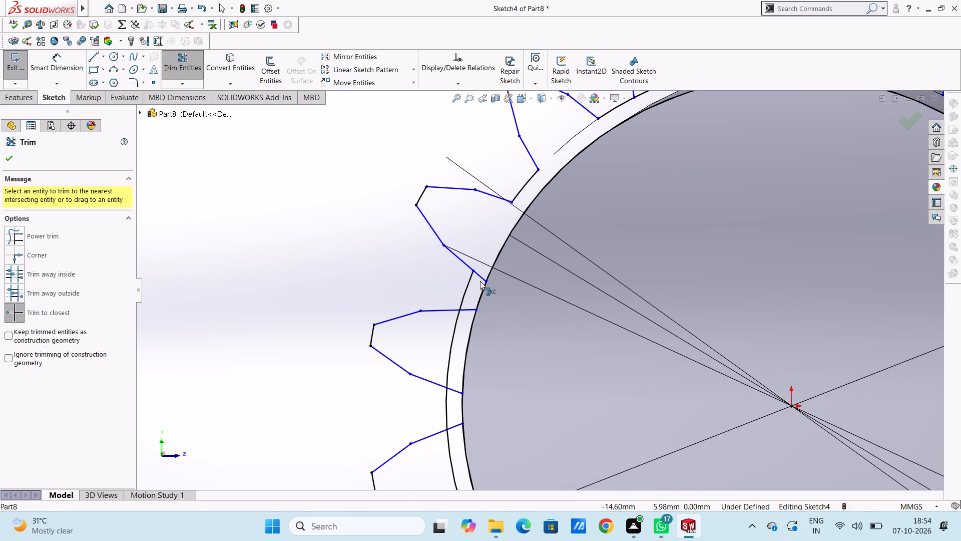
left_click(482, 280)
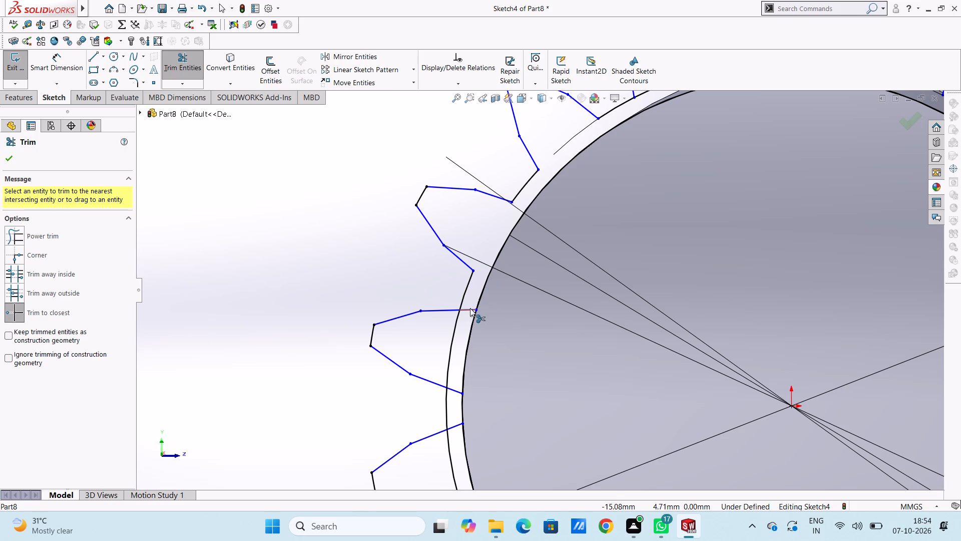
Trim both inner flank ends and the 32.5 mm circle's base arc on the fourth and fifth teeth counterclockwise from the top.
left_click(470, 308)
left_click(456, 325)
scroll(537, 353, "up", 5)
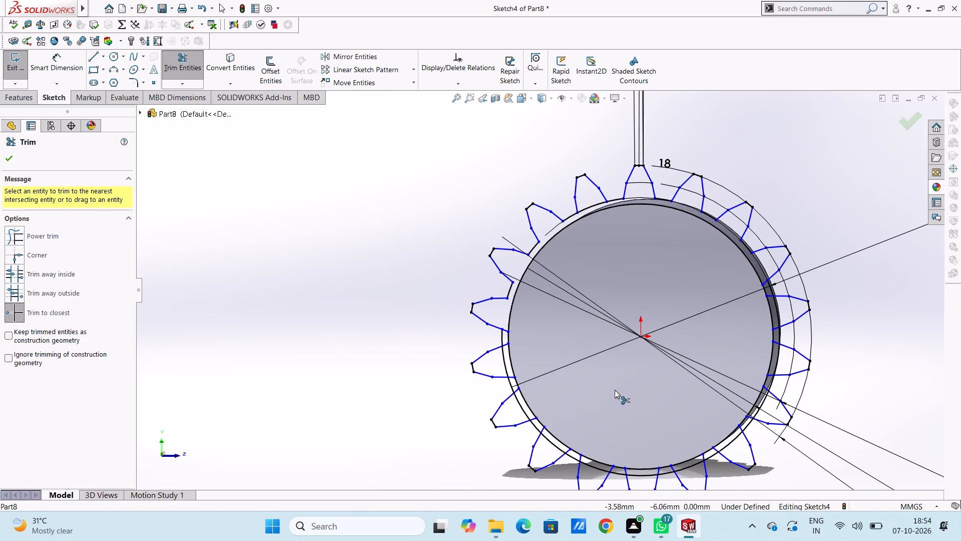
scroll(619, 391, "up", 1)
scroll(624, 381, "down", 1)
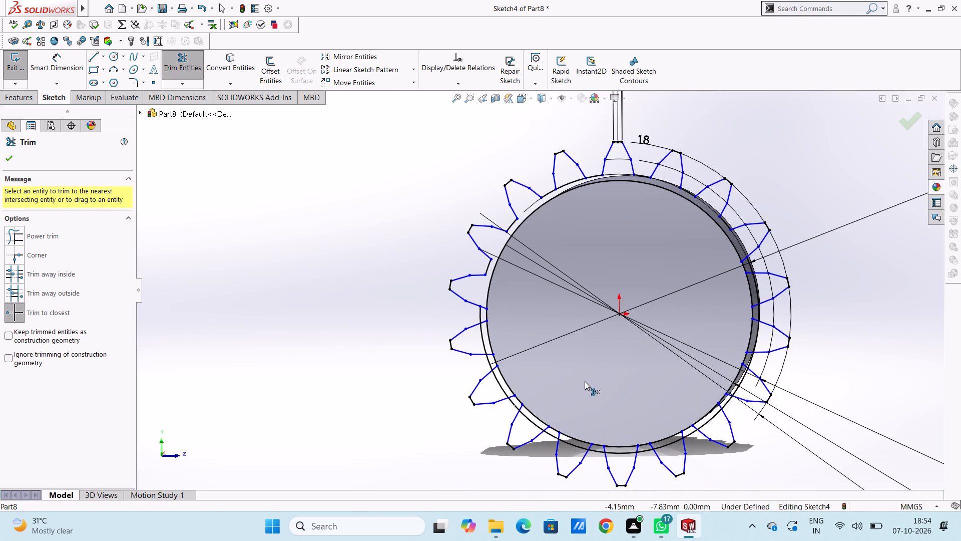
scroll(562, 381, "down", 3)
left_click(436, 238)
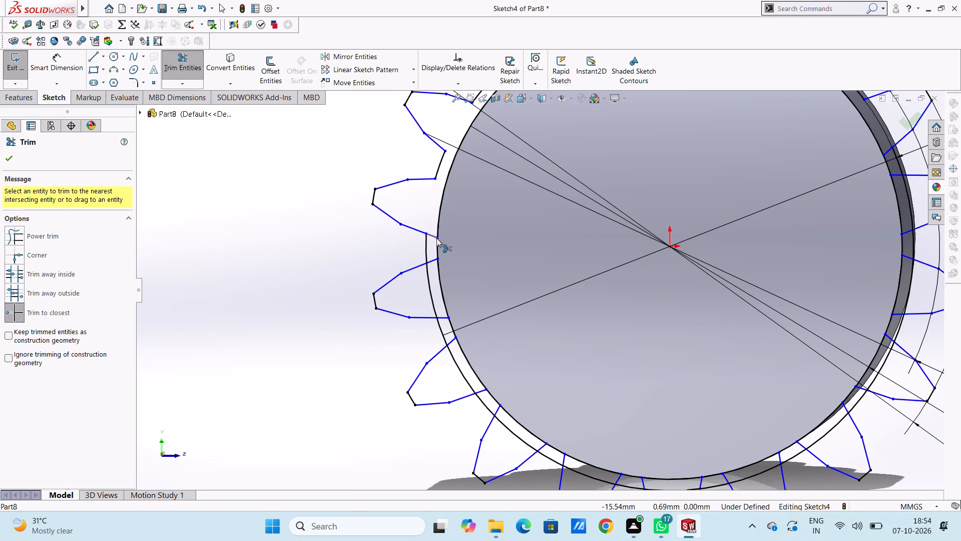
left_click(433, 257)
left_click(433, 260)
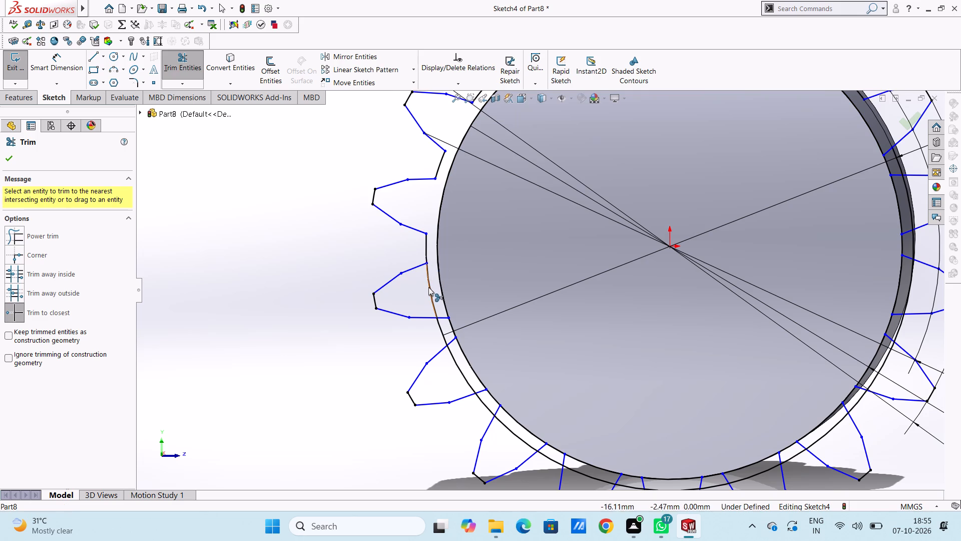
left_click(428, 287)
left_click(446, 321)
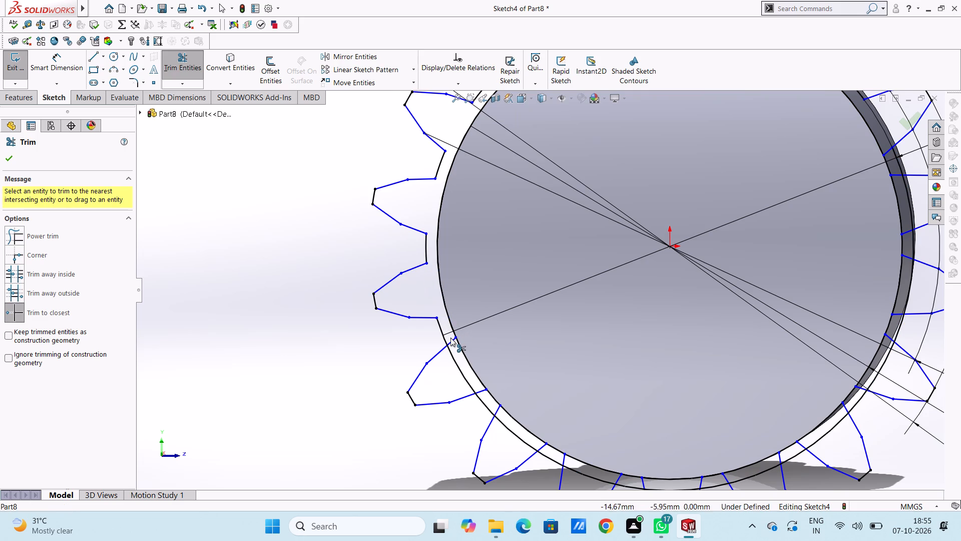
Trim both inner flank ends and the 32.5 mm circle's base arc on the sixth and seventh teeth counterclockwise from the top.
left_click(450, 338)
left_click(452, 341)
left_click(454, 359)
scroll(470, 365, "up", 4)
scroll(562, 382, "down", 5)
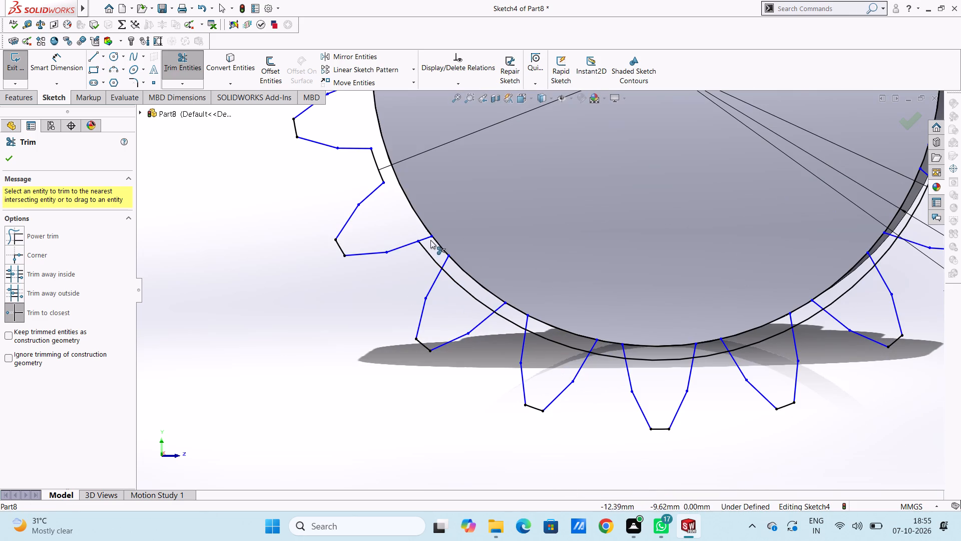
left_click(430, 240)
left_click(426, 237)
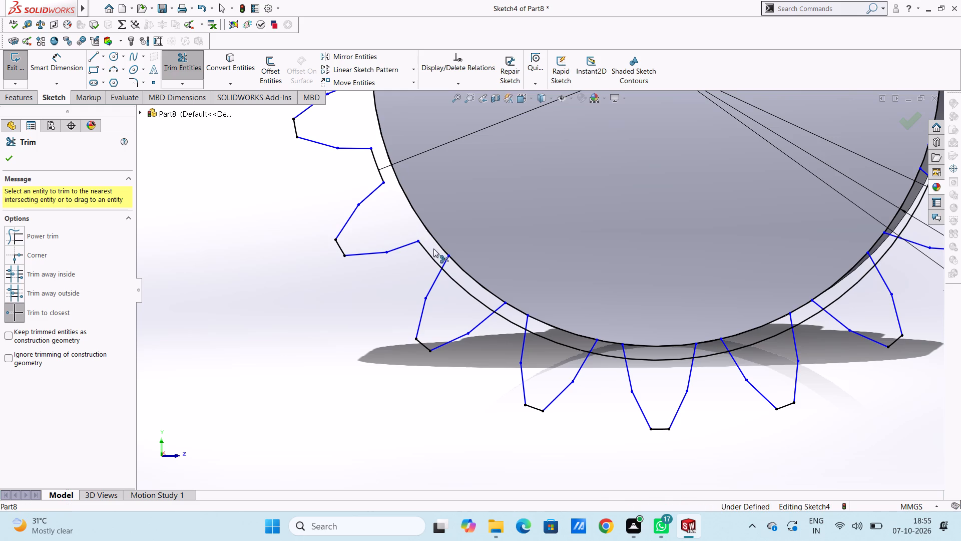
left_click(445, 260)
left_click(455, 282)
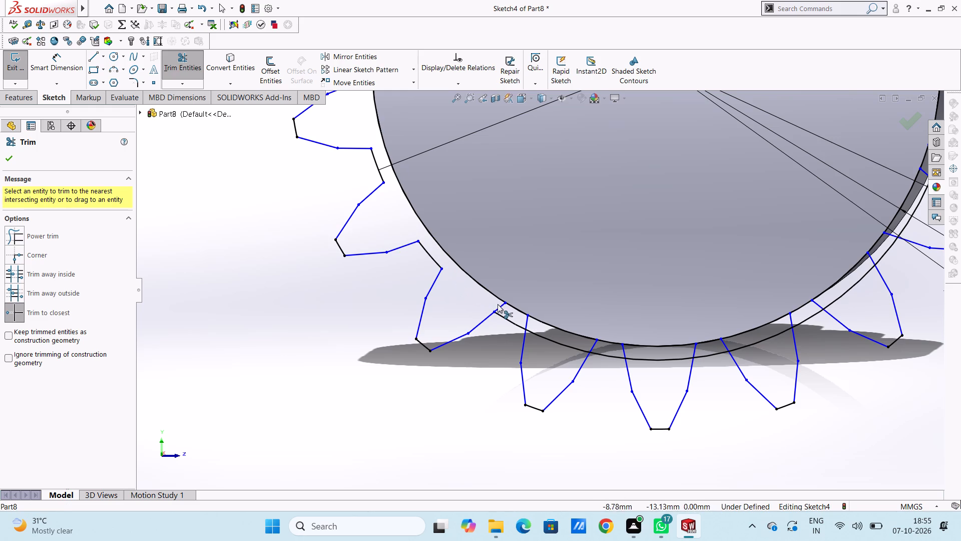
left_click(499, 305)
Trim both inner flank ends and the 32.5 mm circle's base arc on the eighth and ninth teeth counterclockwise from the top.
left_click(527, 321)
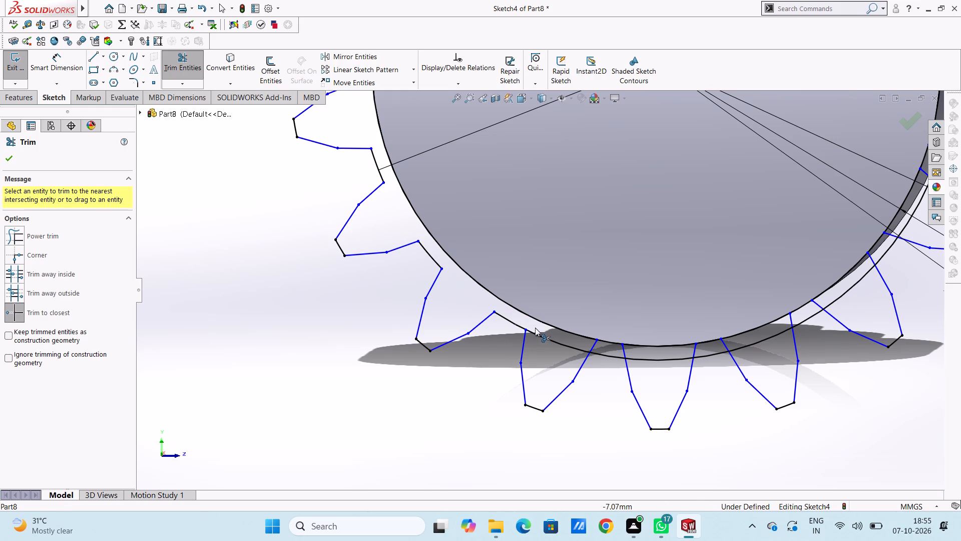
left_click(542, 335)
left_click(594, 343)
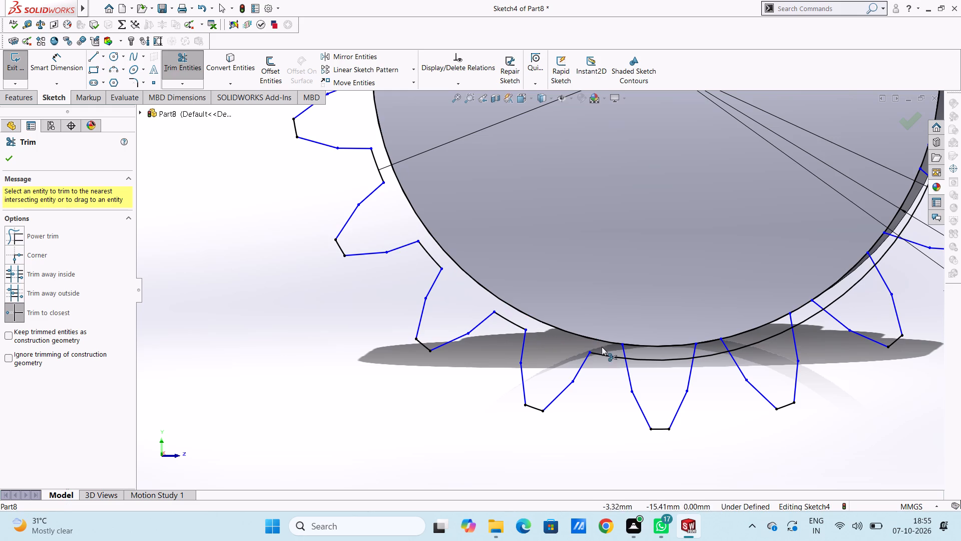
left_click(621, 348)
left_click(637, 359)
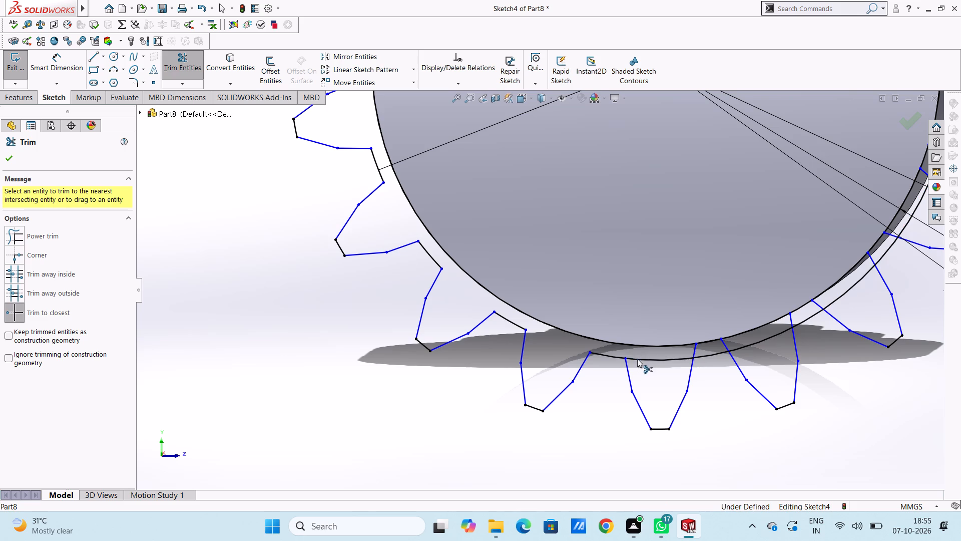
left_click(695, 349)
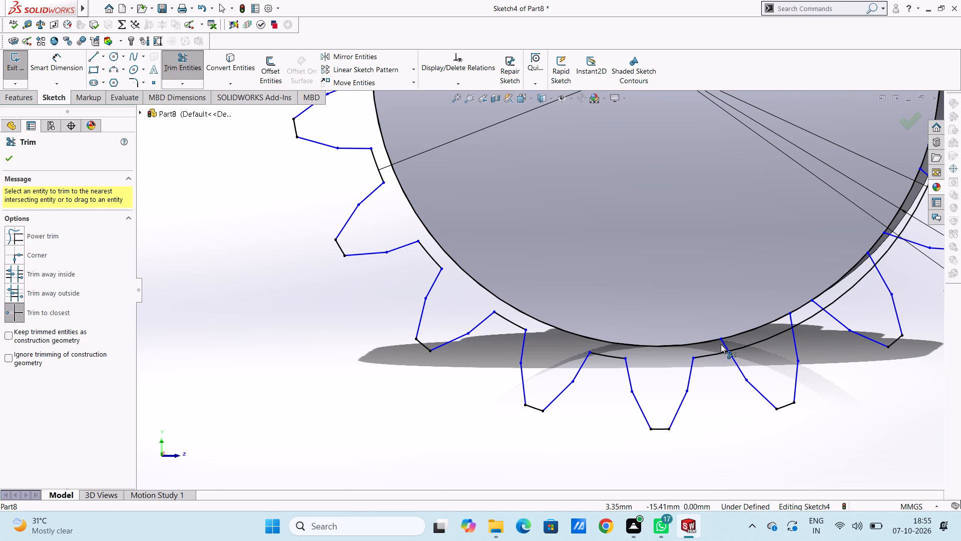
Trim both inner flank ends and the 32.5 mm circle's base arc on the tenth and eleventh teeth counterclockwise from the top.
left_click(722, 344)
left_click(743, 347)
left_click(793, 321)
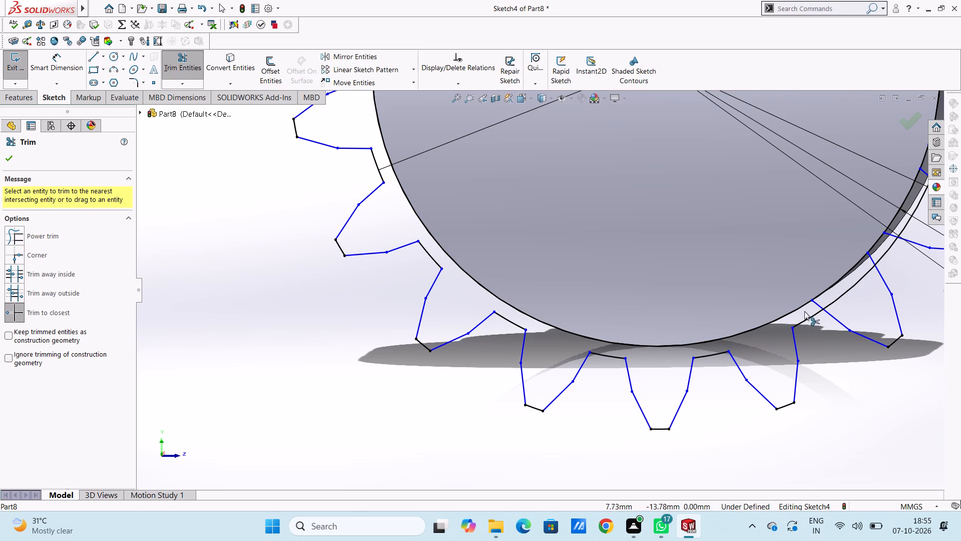
left_click(817, 305)
left_click(842, 299)
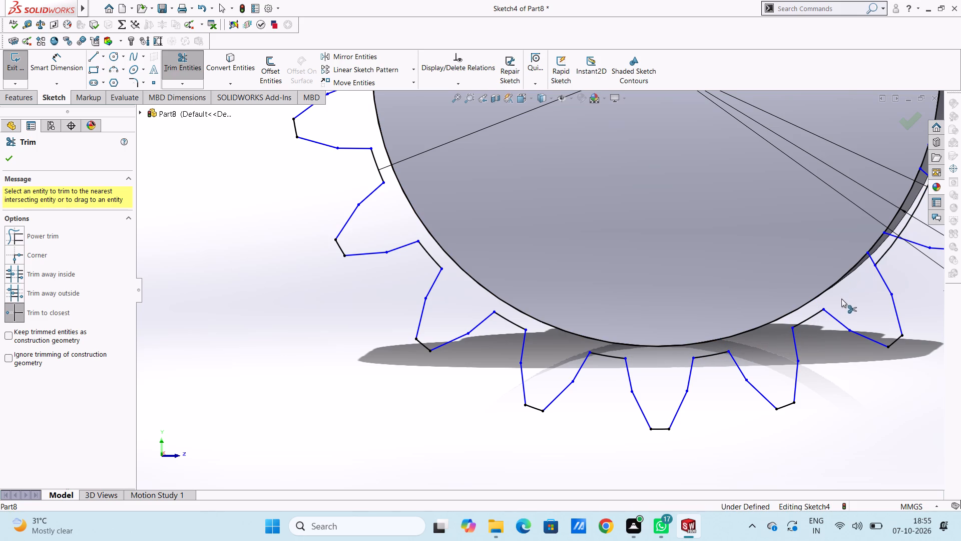
left_click(870, 257)
Trim the third clockwise tooth's lower flank end and the fourth's base arc and lower flank end, and try trimming the fourth's upper flank end.
scroll(747, 219, "up", 5)
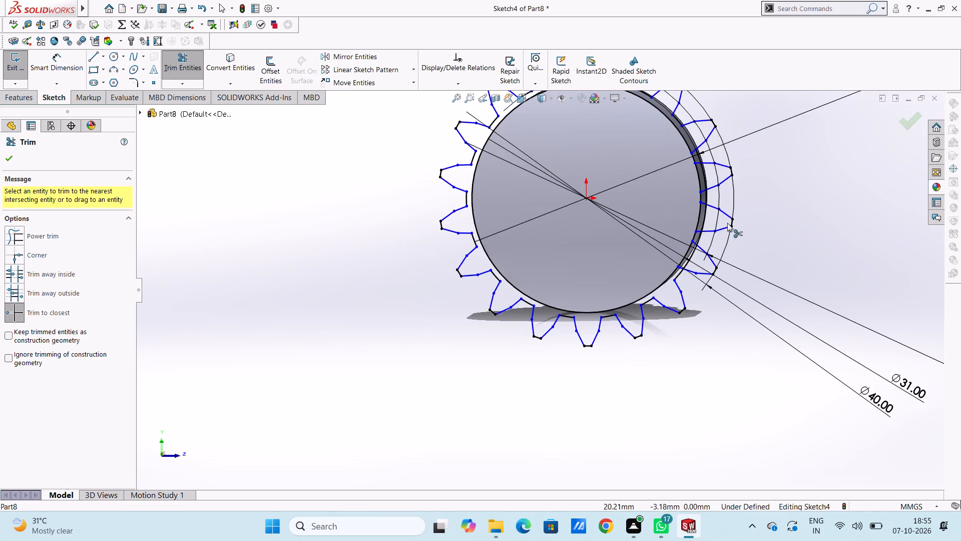
scroll(677, 210, "up", 3)
scroll(608, 212, "down", 8)
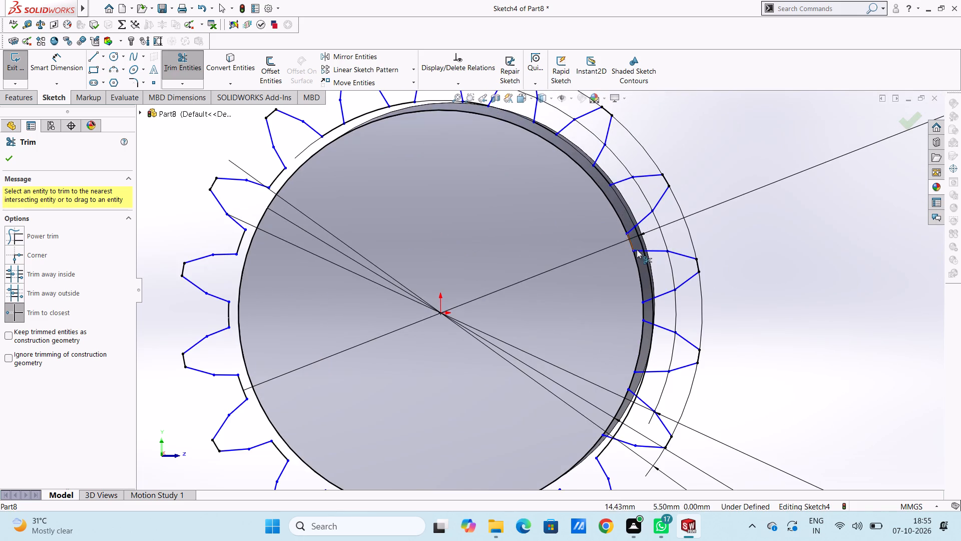
scroll(643, 266, "down", 3)
left_click(601, 206)
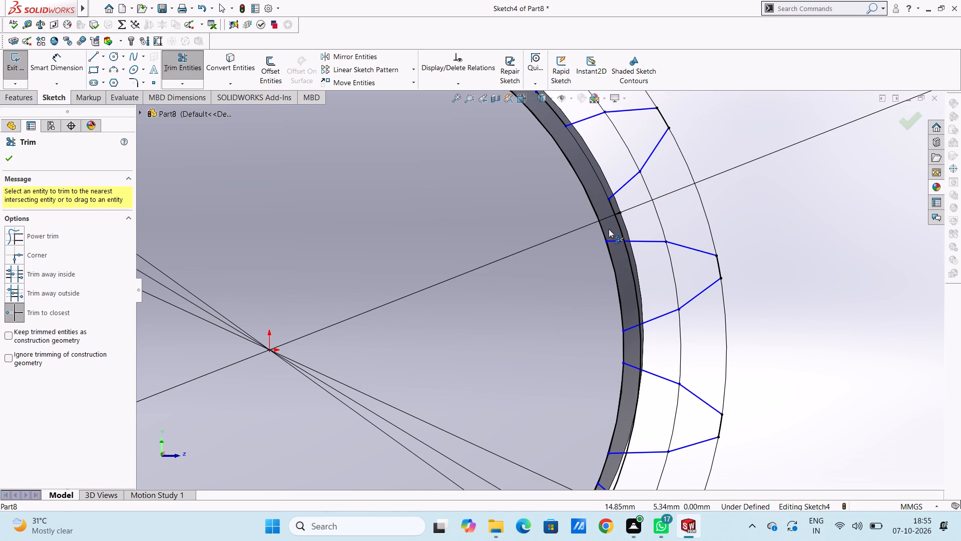
left_click(611, 237)
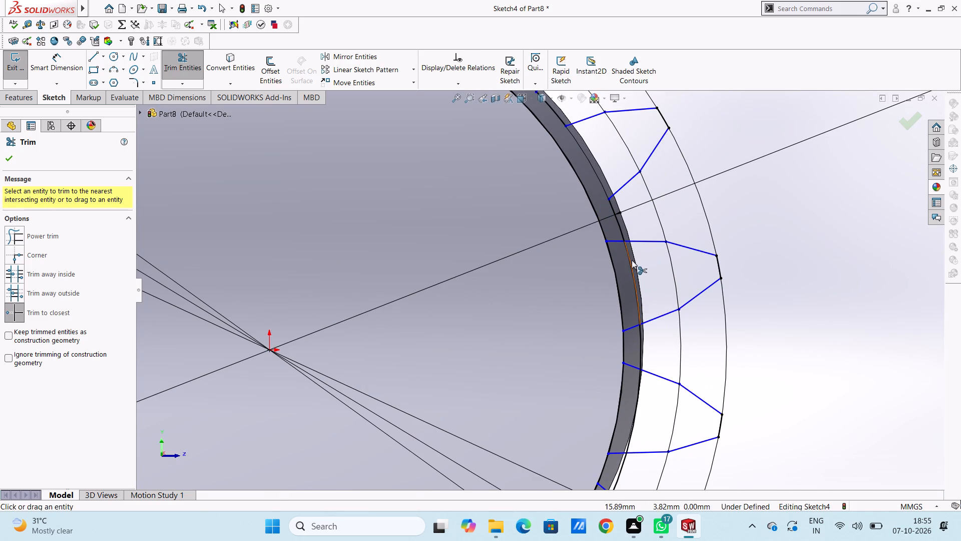
left_click(632, 260)
scroll(615, 295, "up", 5)
middle_click_drag(538, 322, 560, 301)
scroll(629, 320, "down", 3)
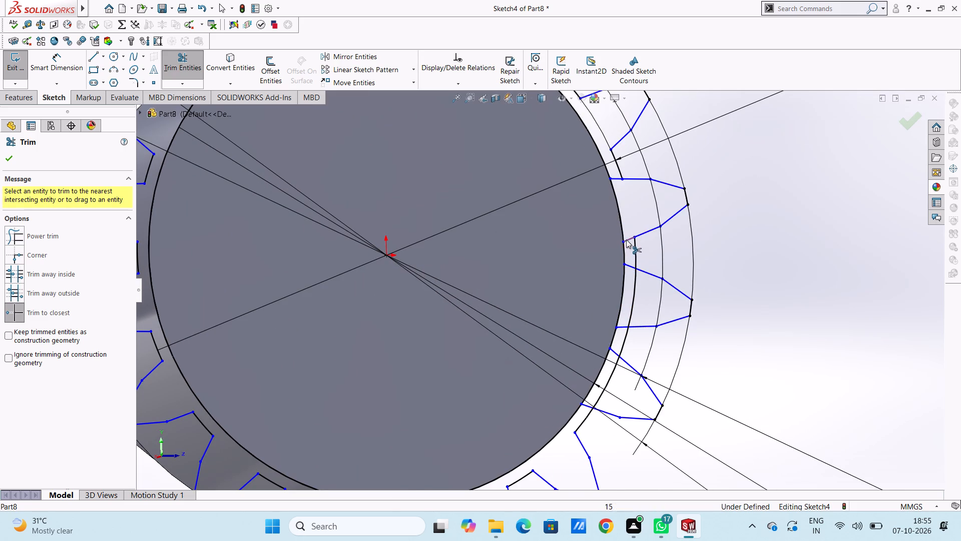
left_click(626, 239)
Trim both inner flank ends and the base arc of the fifth clockwise tooth, plus the sixth's upper flank end and base arc.
left_click(631, 262)
left_click(629, 266)
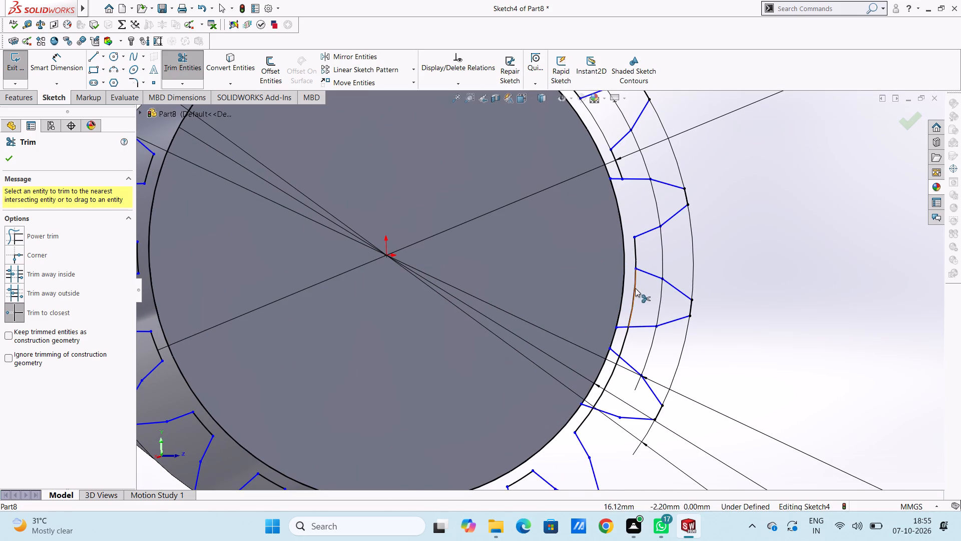
left_click(635, 288)
left_click(623, 329)
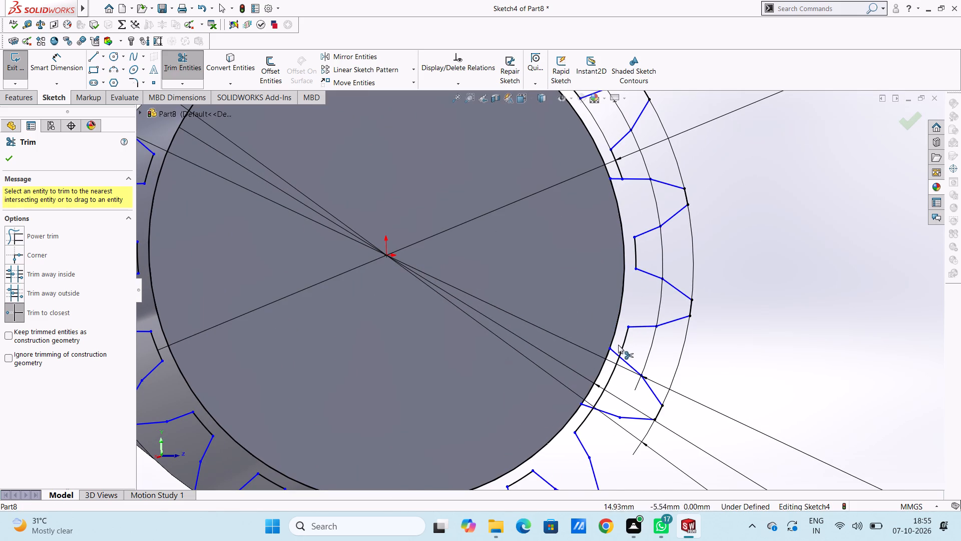
left_click(614, 352)
left_click(614, 374)
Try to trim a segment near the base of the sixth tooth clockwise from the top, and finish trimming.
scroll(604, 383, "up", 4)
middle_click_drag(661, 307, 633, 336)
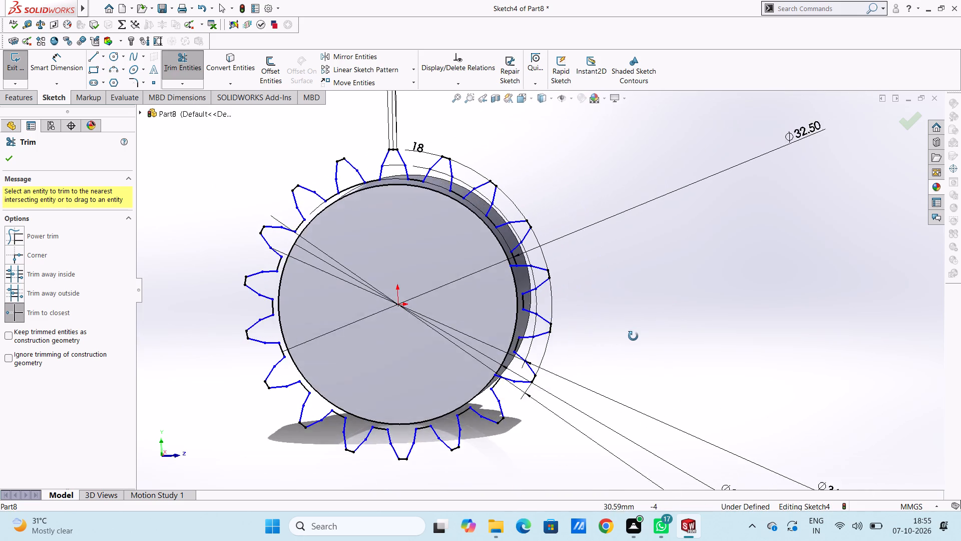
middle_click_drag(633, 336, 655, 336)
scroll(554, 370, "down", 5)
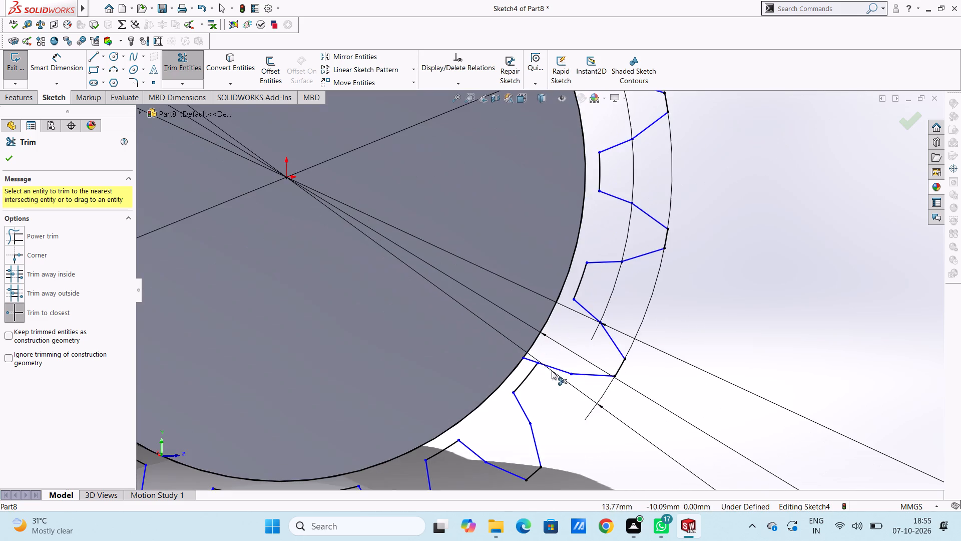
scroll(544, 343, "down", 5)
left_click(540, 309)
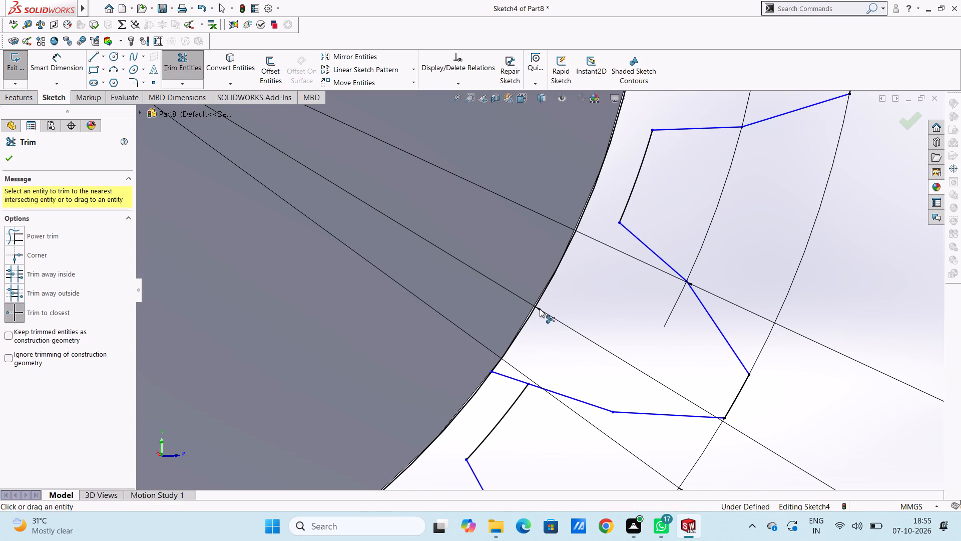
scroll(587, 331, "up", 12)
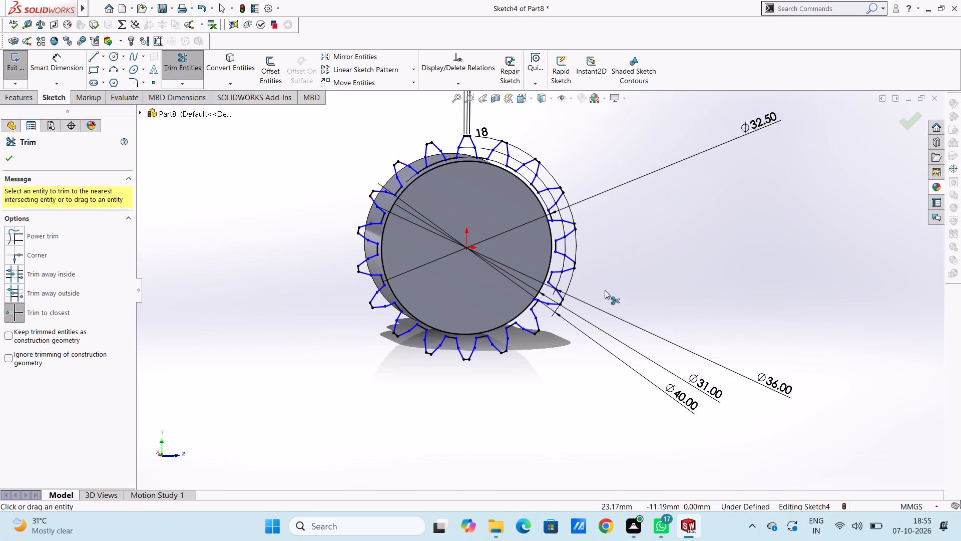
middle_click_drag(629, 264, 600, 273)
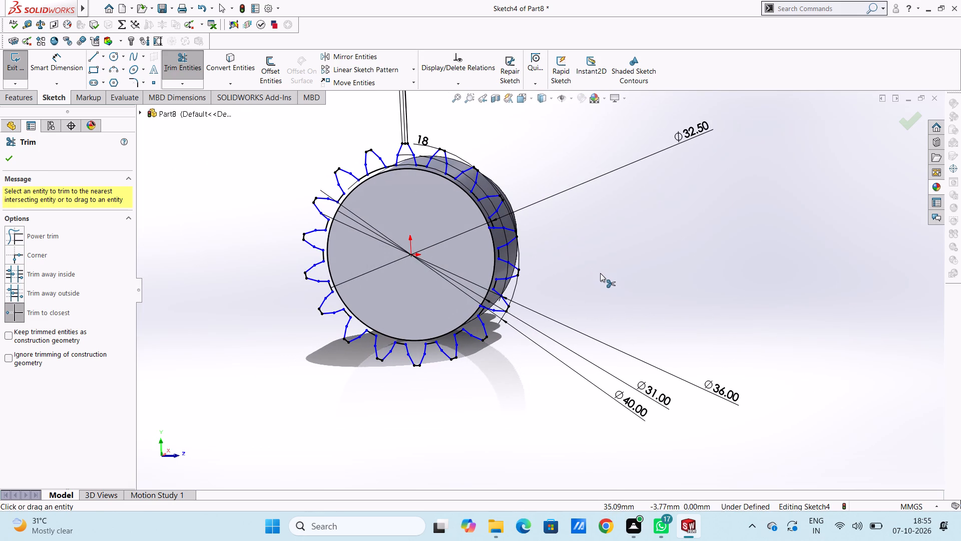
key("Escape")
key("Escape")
Dimension the vertical distance from the origin to the top tooth's left mid-flank point, keeping the default value.
key("ctrl+3")
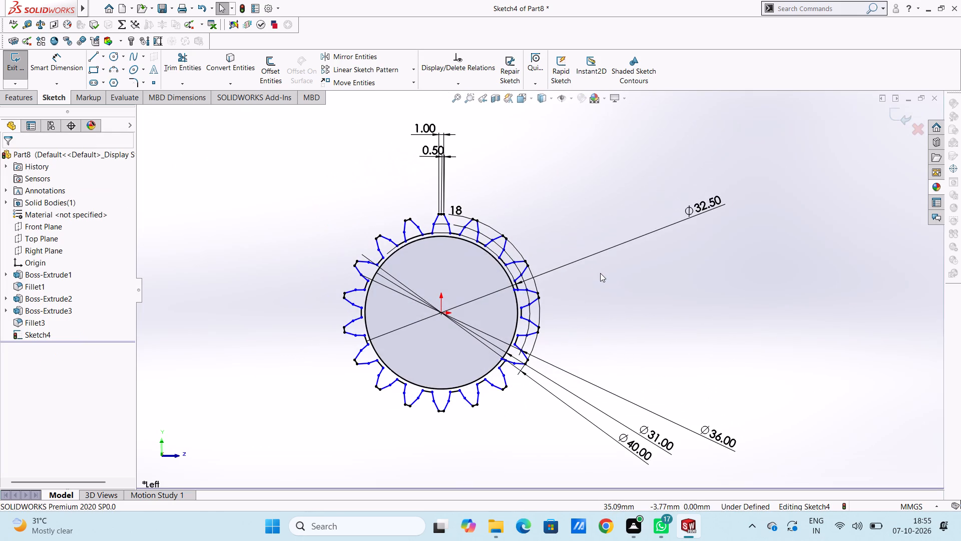
scroll(458, 322, "down", 4)
scroll(458, 322, "up", 1)
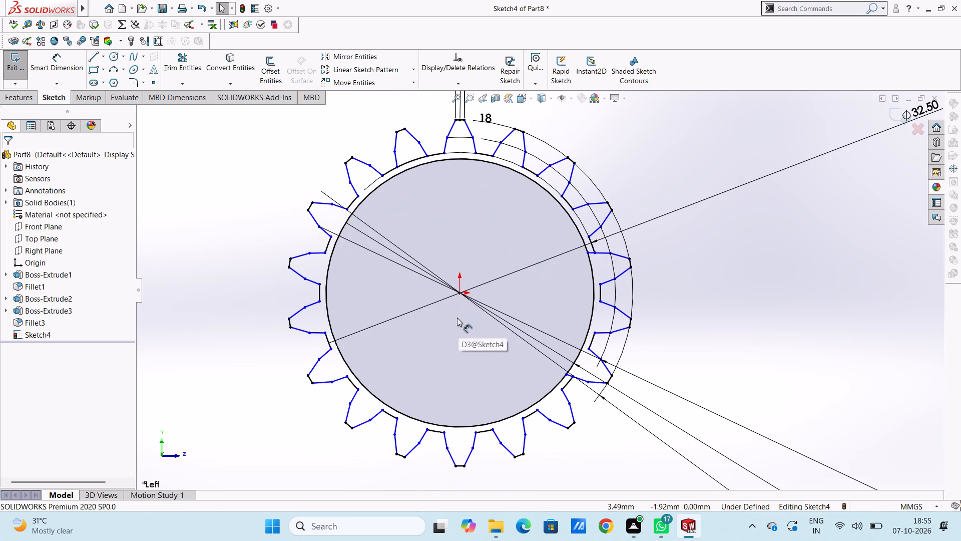
left_click(58, 68)
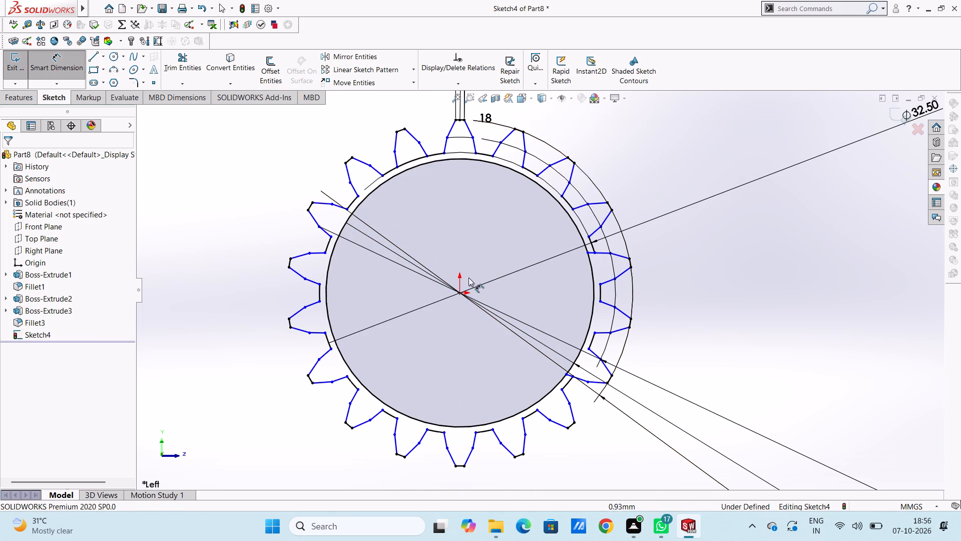
left_click(460, 293)
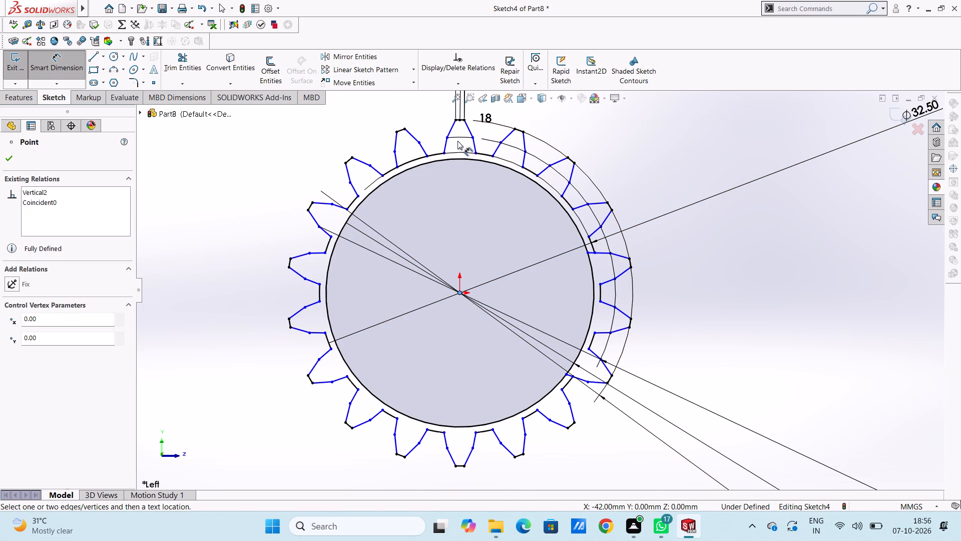
left_click(449, 138)
left_click(183, 227)
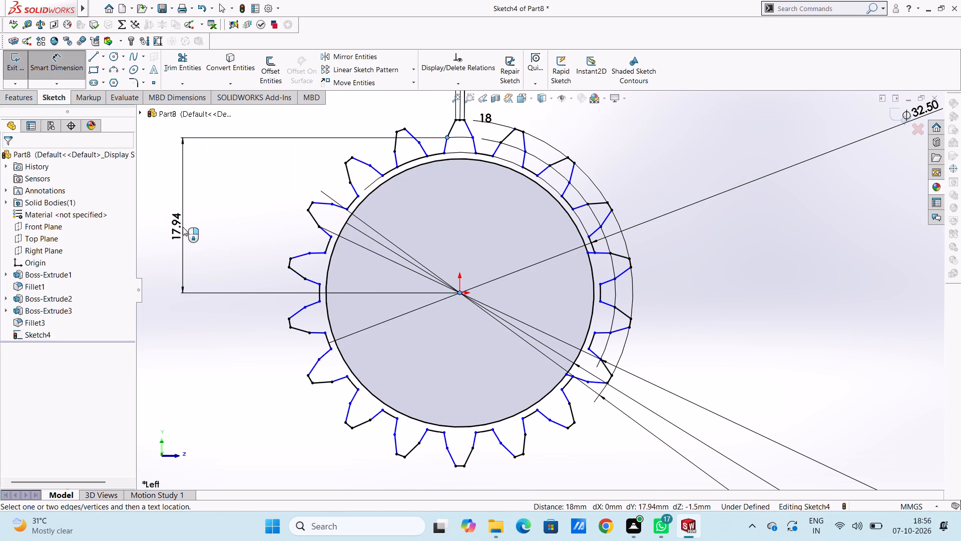
left_click(143, 217)
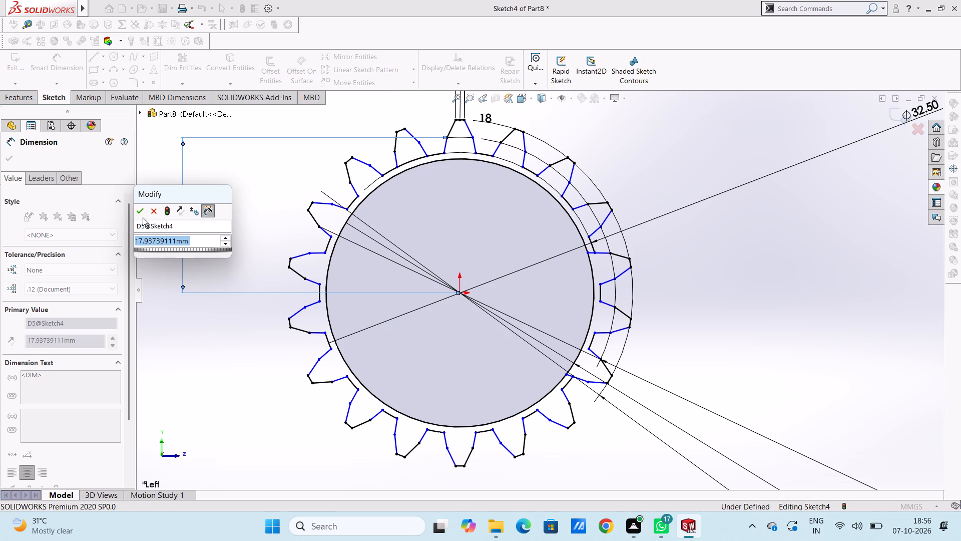
left_click(141, 209)
left_click(258, 178)
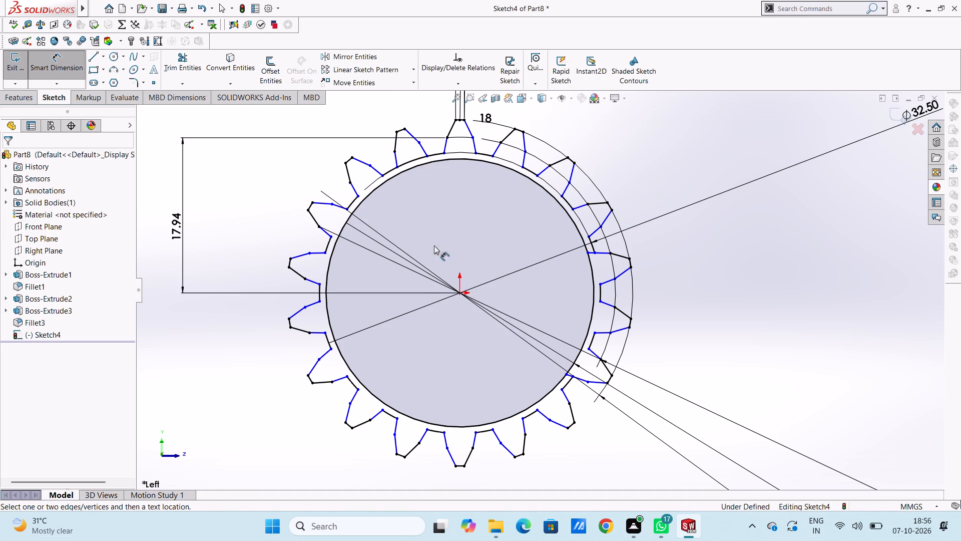
Dimension the horizontal distance from the origin to the top tooth's left root endpoint, keeping the default value.
left_click(460, 293)
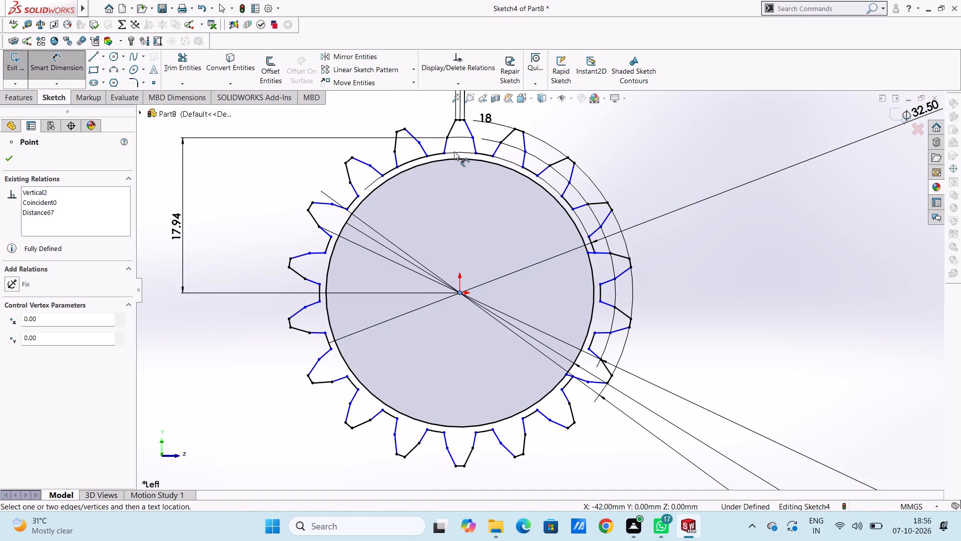
left_click(445, 151)
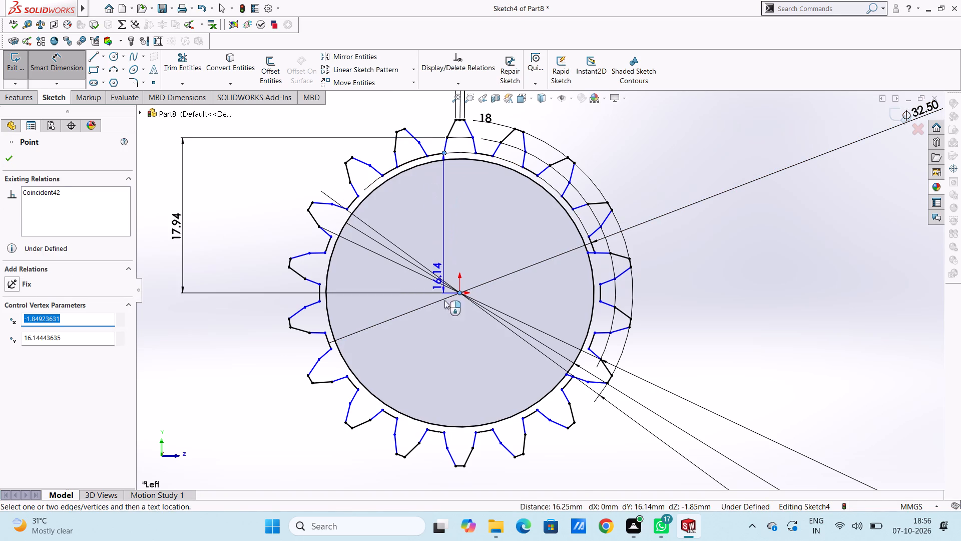
left_click(451, 367)
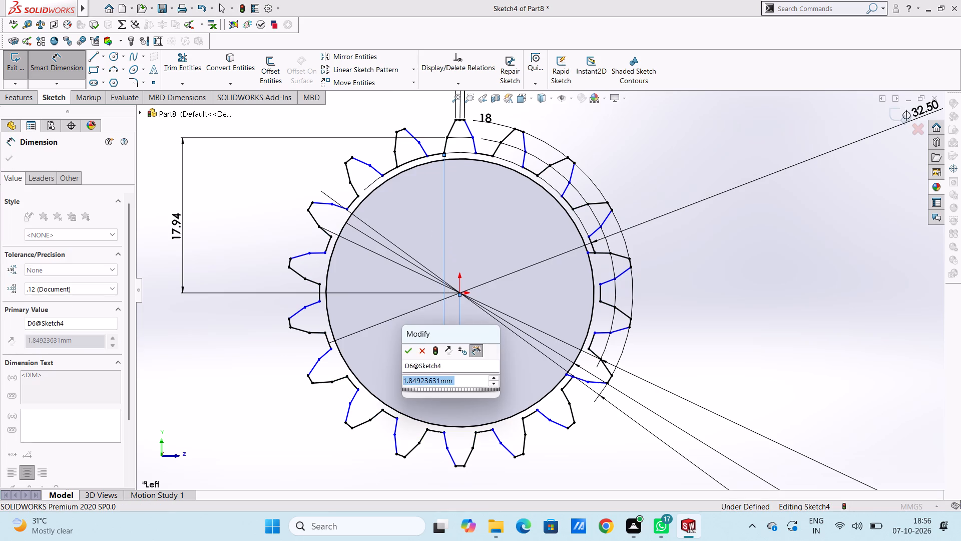
left_click(409, 352)
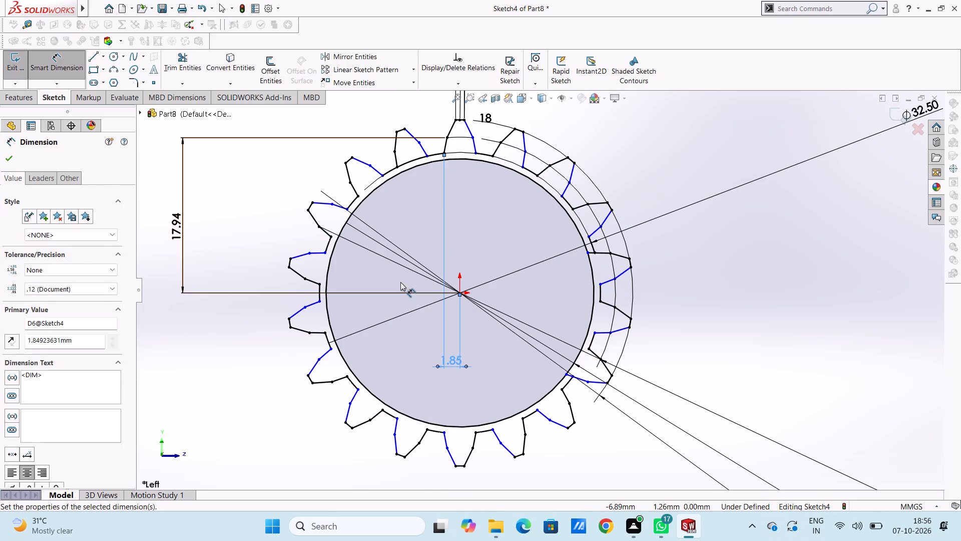
left_click(400, 282)
Dimension the horizontal distance from the top tooth's right mid-flank point to the origin, keeping the default value.
left_click(474, 137)
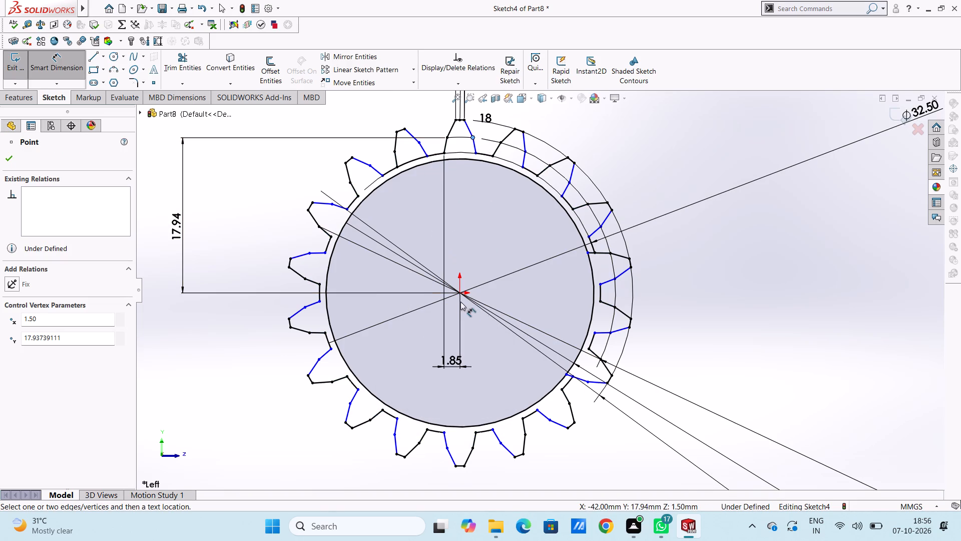
left_click(462, 295)
left_click(462, 407)
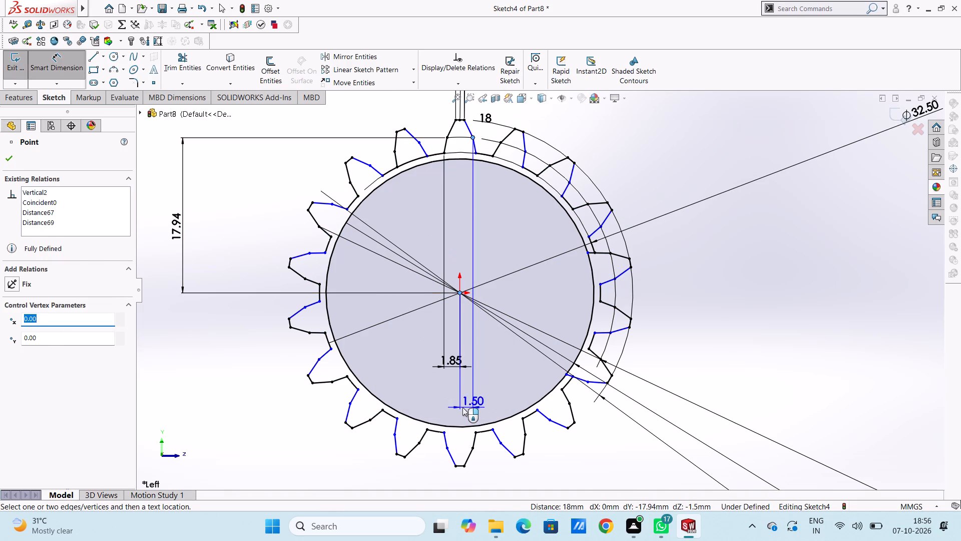
left_click(414, 394)
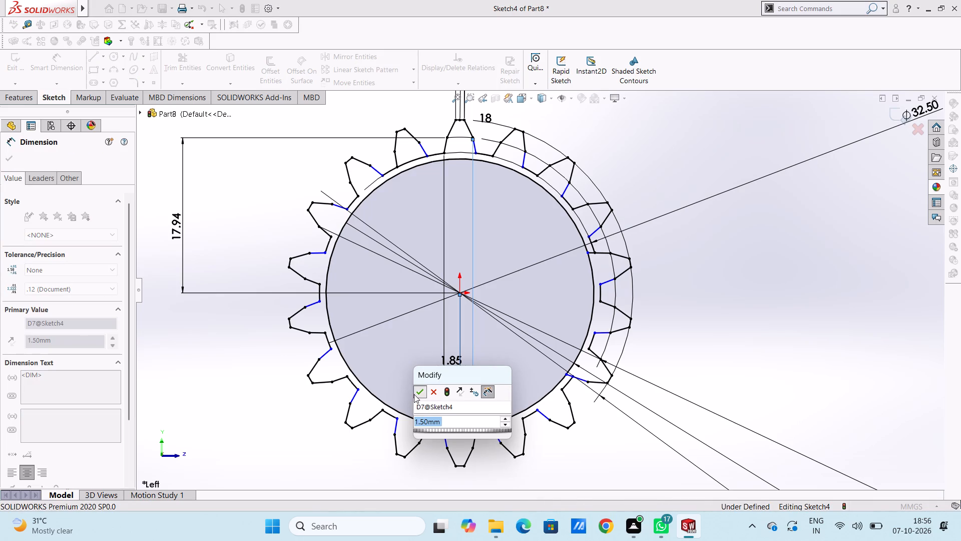
left_click(413, 369)
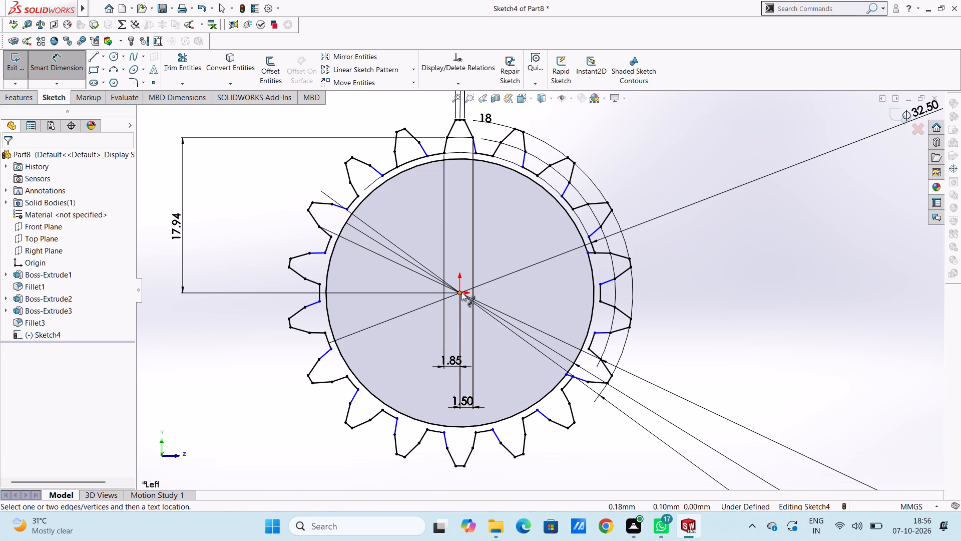
Dimension the vertical distance from the origin to the top tooth's right root endpoint, keeping the default value.
left_click(461, 292)
left_click(476, 153)
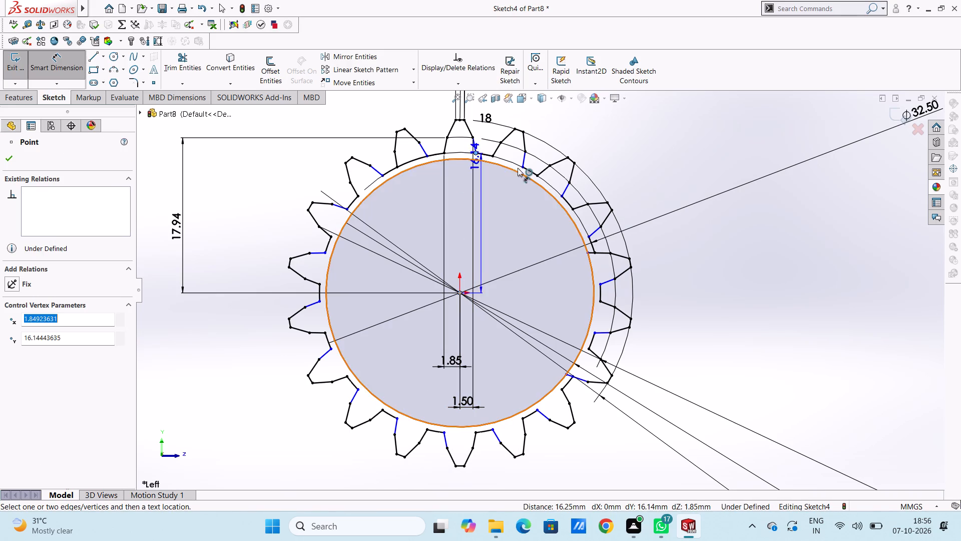
left_click(784, 236)
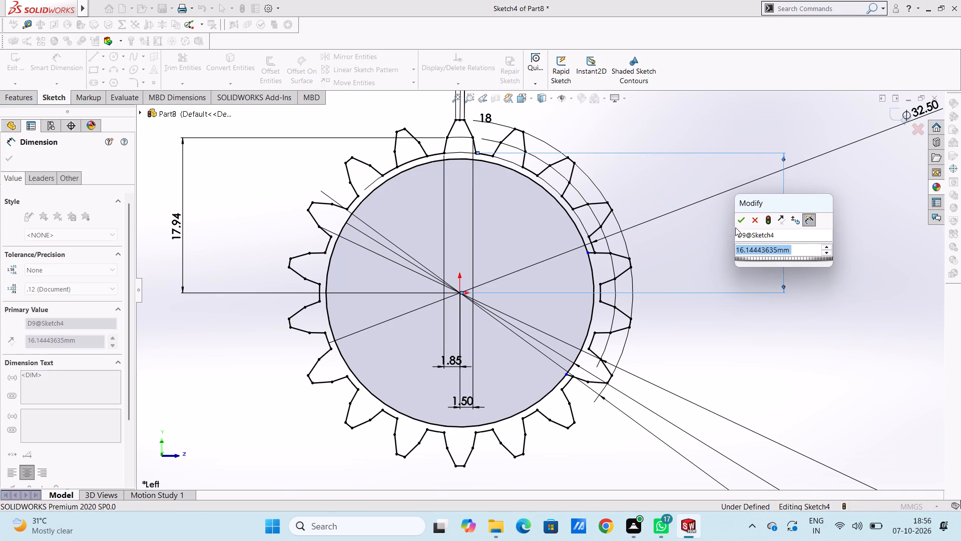
left_click(739, 222)
left_click(679, 179)
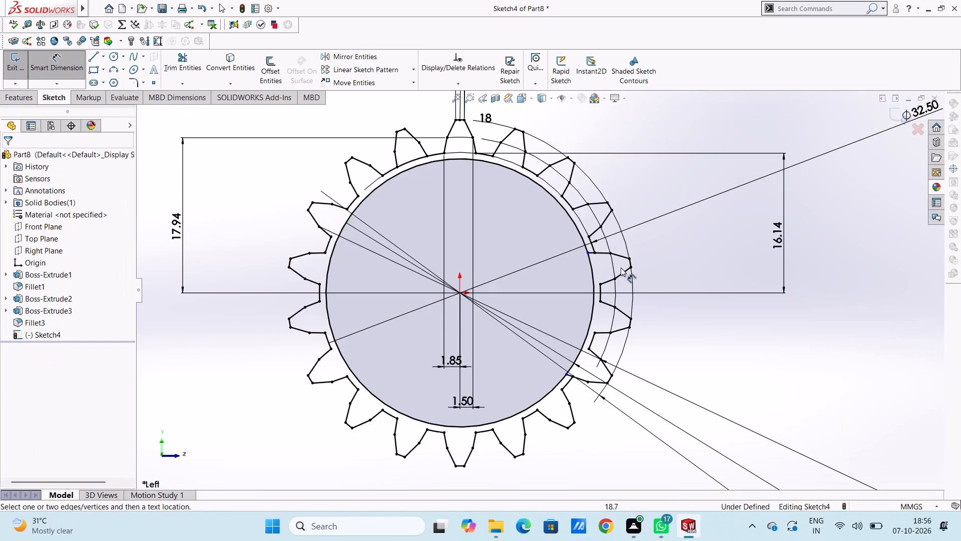
Trim the short leftover segment at the base of the fourth tooth clockwise from the top tooth, and finish trimming.
scroll(621, 267, "down", 4)
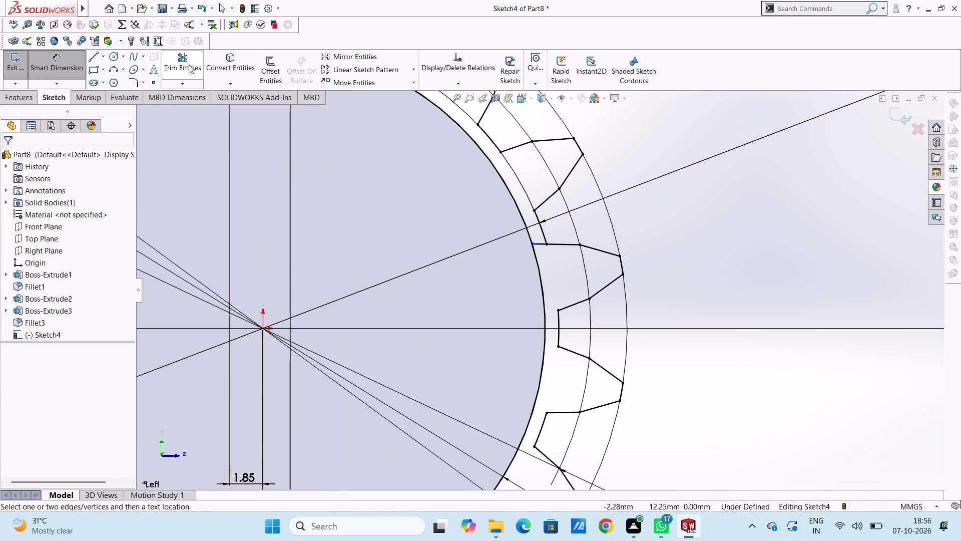
left_click(189, 65)
left_click(540, 245)
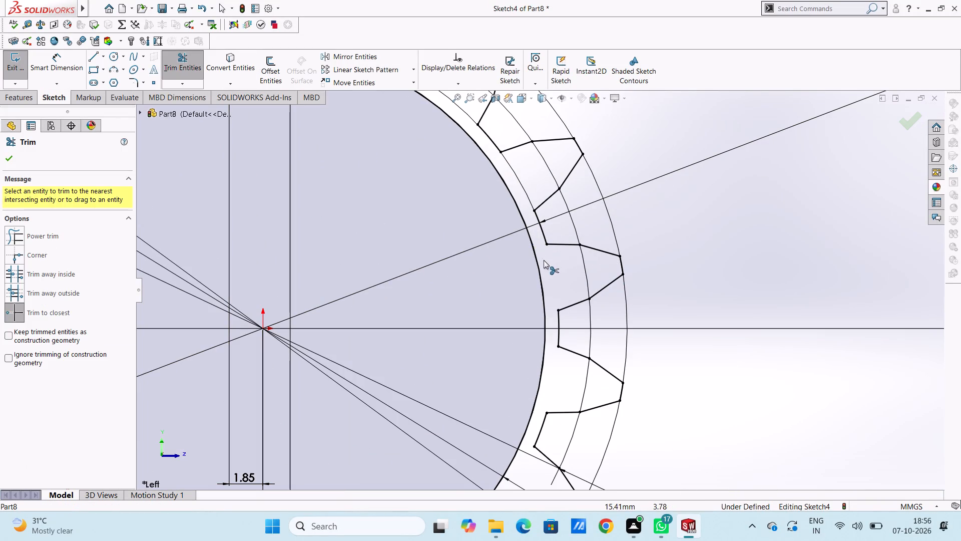
scroll(542, 265, "up", 4)
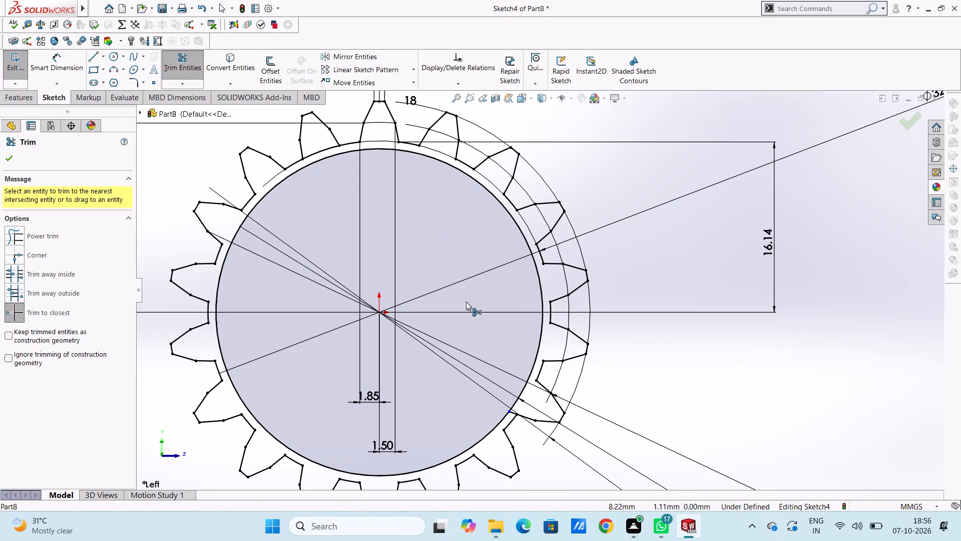
left_click(12, 159)
Extrude the toothed ring, inner disc, top tooth tip and its left neighbouring tooth as a 15 mm blind boss, reversed toward the shaft.
scroll(222, 182, "up", 4)
middle_click_drag(274, 184, 285, 191)
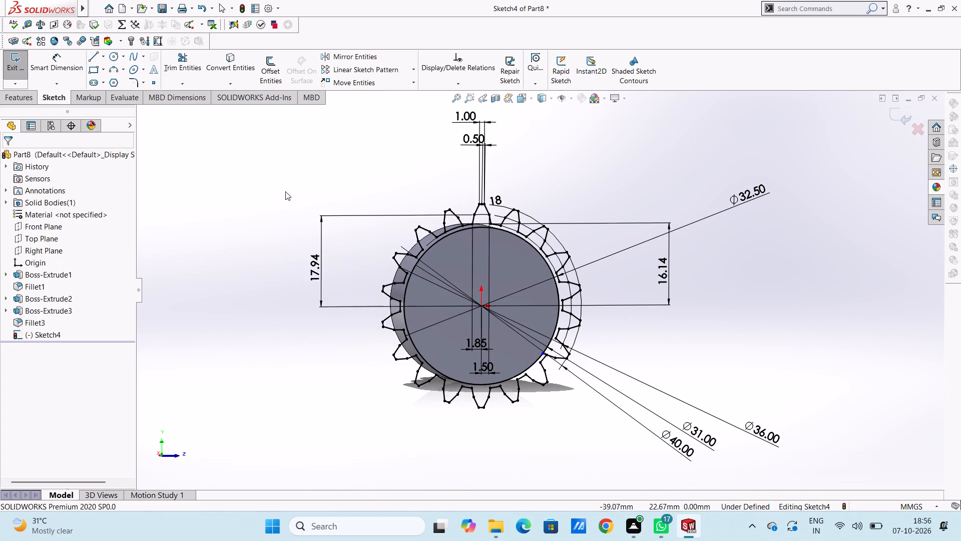
left_click(29, 97)
left_click(24, 70)
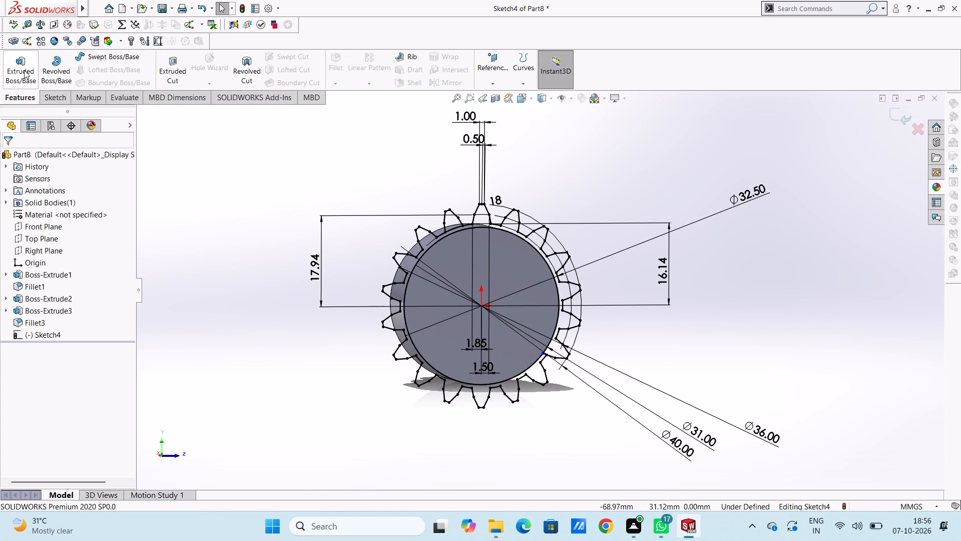
scroll(498, 245, "down", 5)
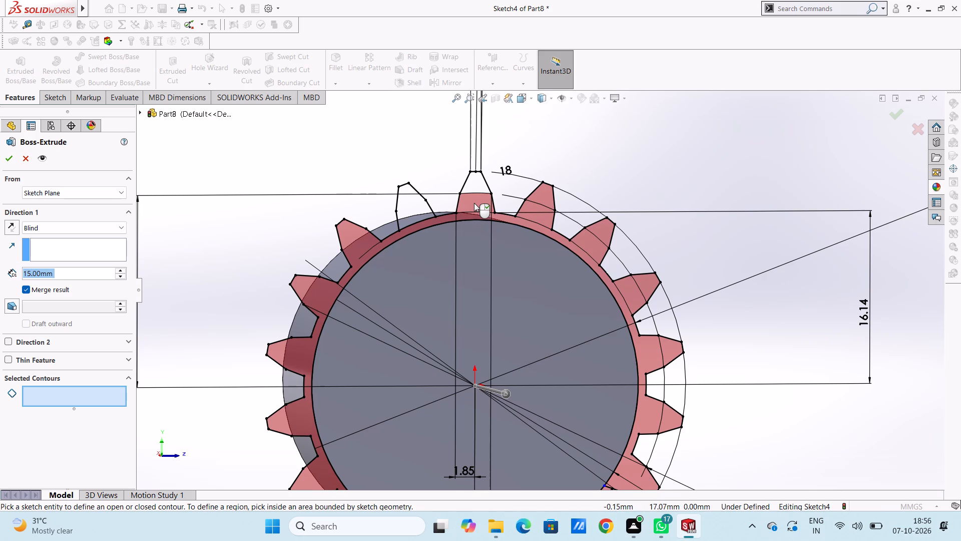
left_click(474, 203)
left_click(473, 182)
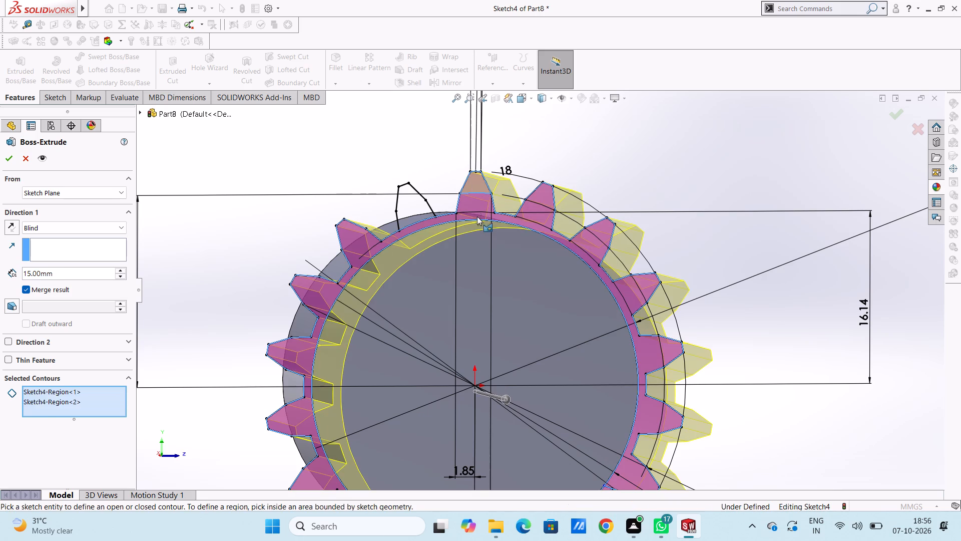
left_click(490, 297)
left_click(417, 204)
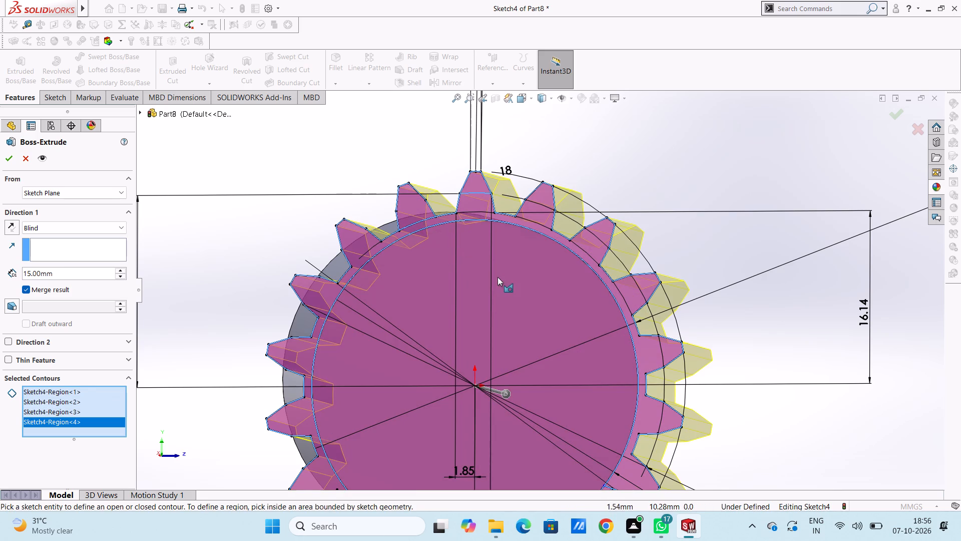
scroll(498, 277, "up", 4)
middle_click_drag(310, 230, 355, 255)
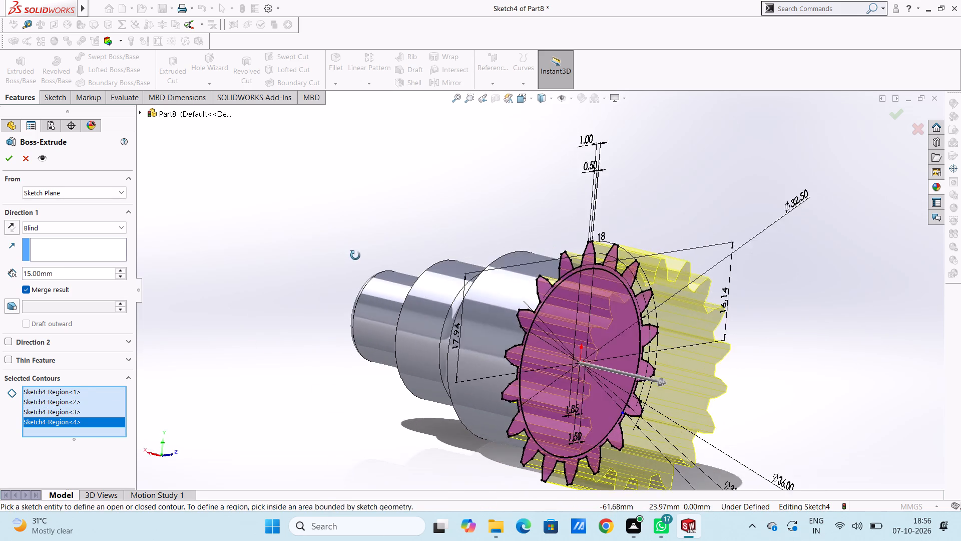
middle_click_drag(355, 255, 365, 262)
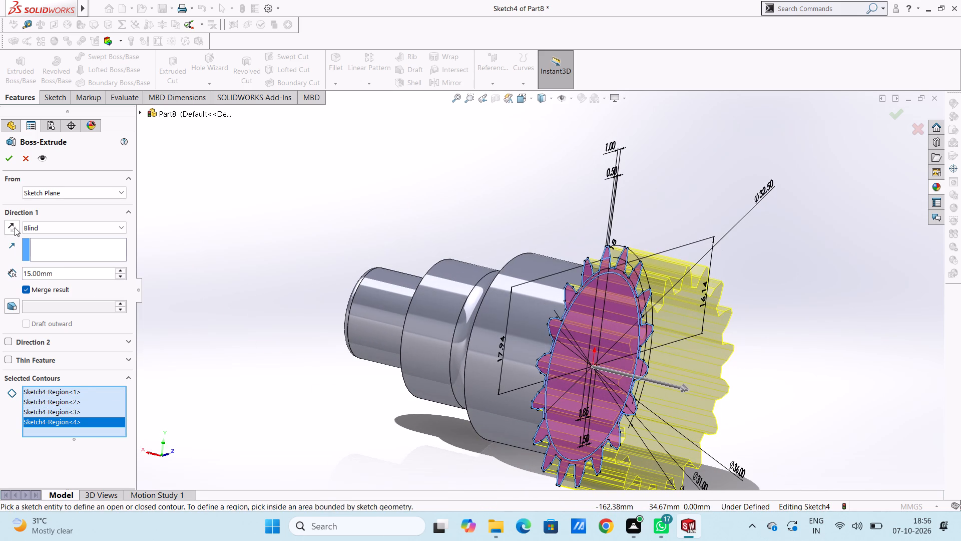
left_click(15, 226)
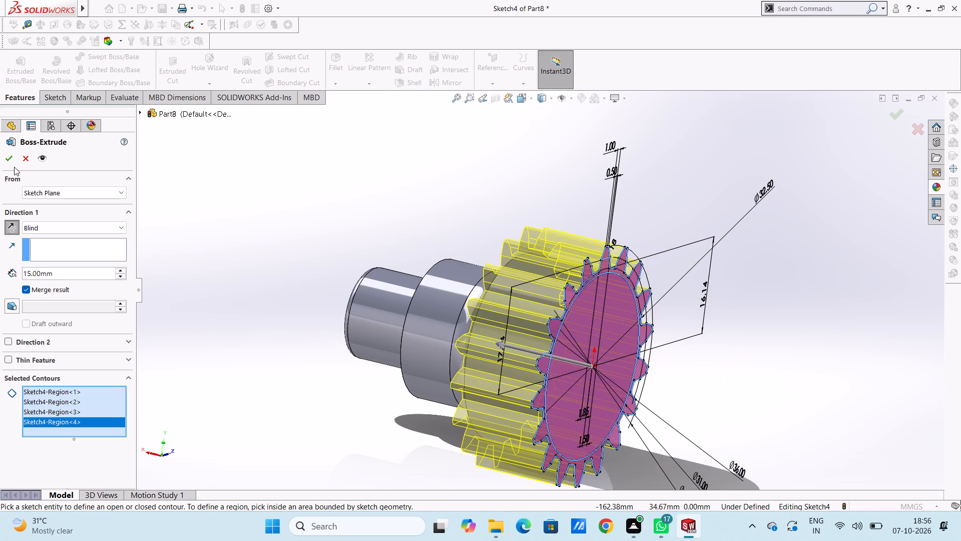
left_click(9, 161)
left_click(219, 275)
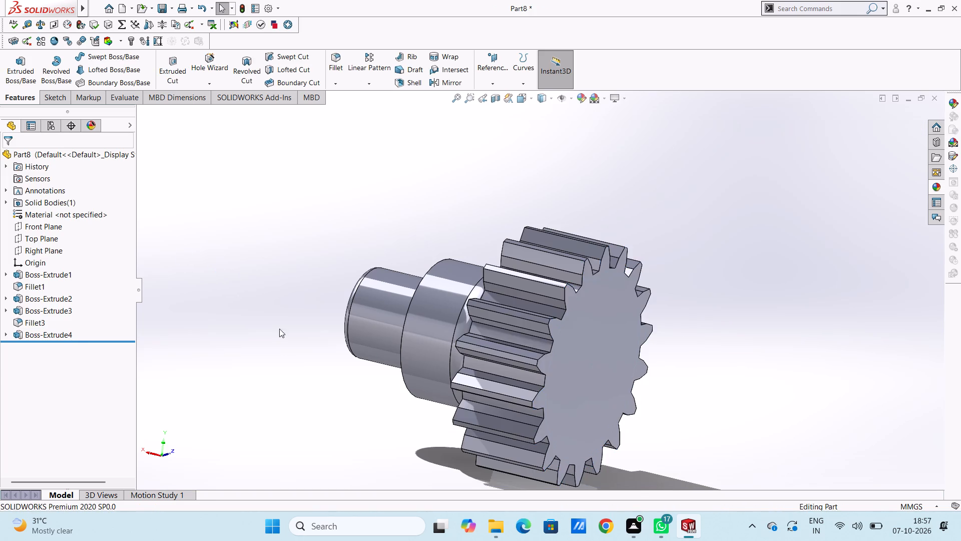
Examine the extruded gear and stepped shaft from several angles, including the left view of the gear face.
middle_click_drag(329, 373, 287, 287)
middle_click_drag(331, 332, 344, 293)
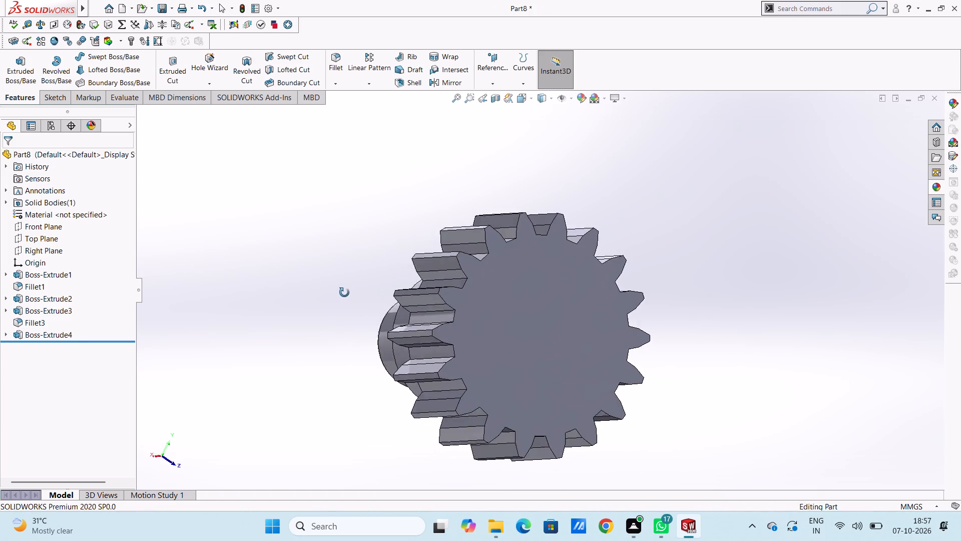
middle_click_drag(344, 293, 370, 386)
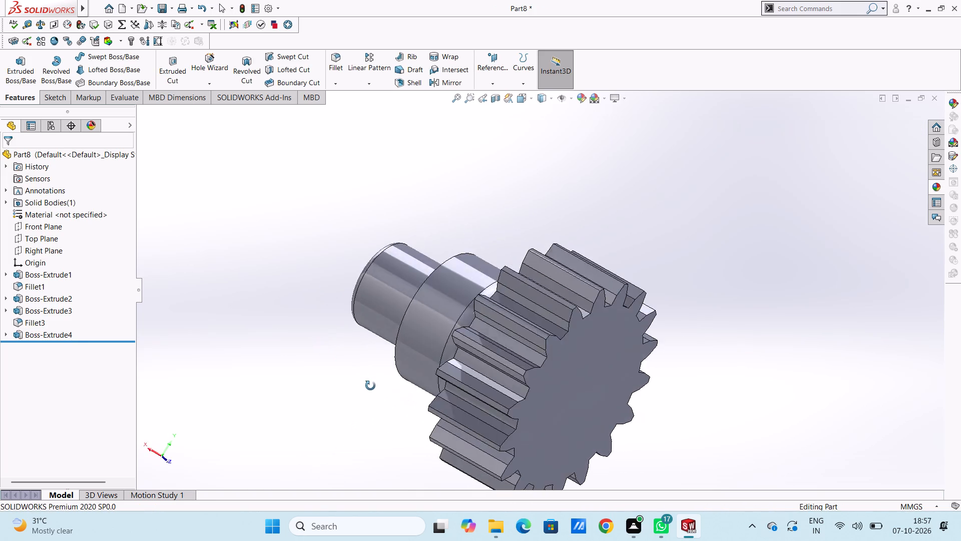
middle_click_drag(370, 386, 349, 386)
scroll(355, 367, "up", 5)
middle_click_drag(380, 360, 462, 348)
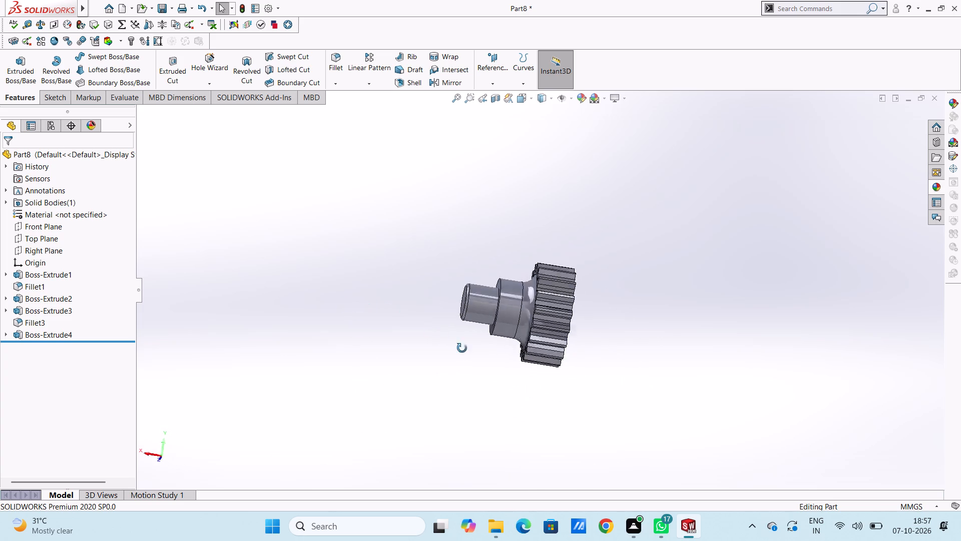
middle_click_drag(462, 348, 397, 384)
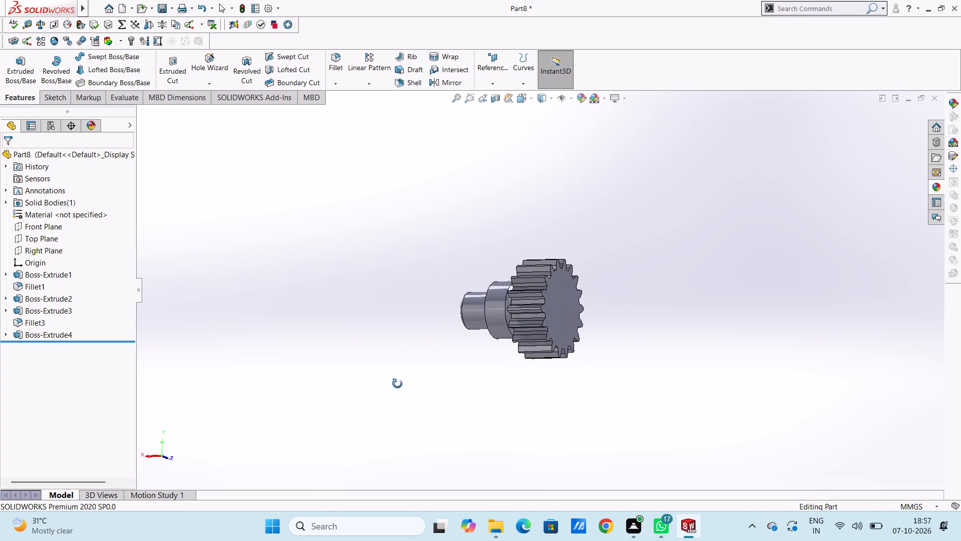
middle_click_drag(397, 384, 402, 385)
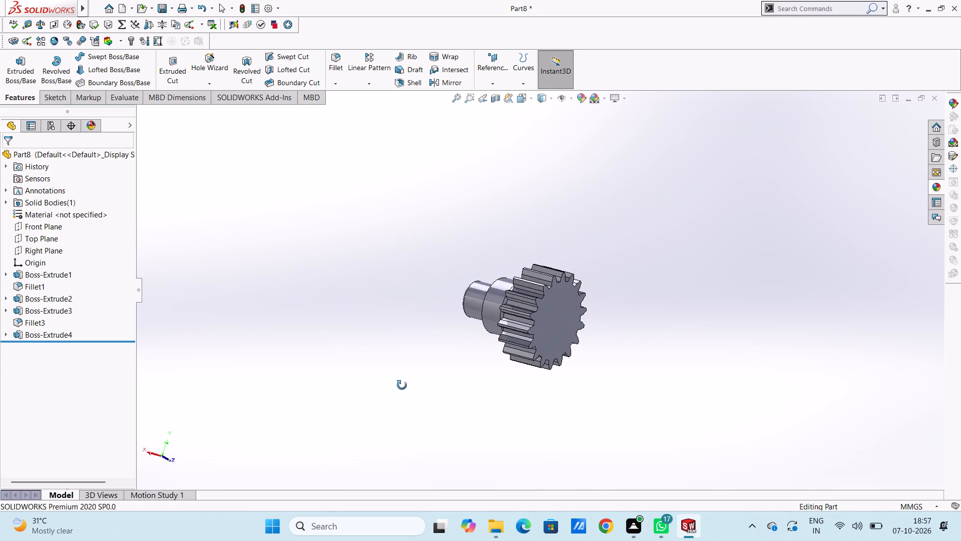
middle_click_drag(402, 385, 365, 363)
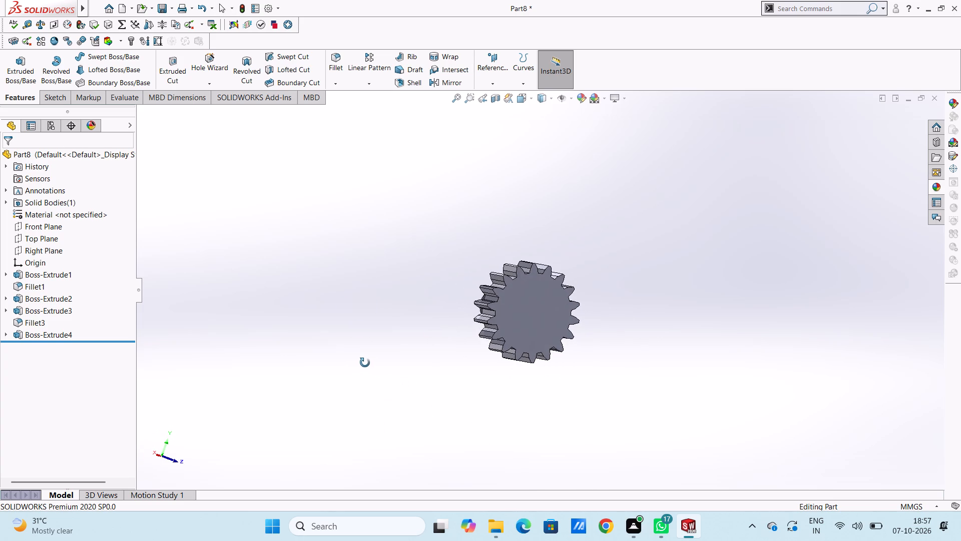
middle_click_drag(365, 363, 364, 363)
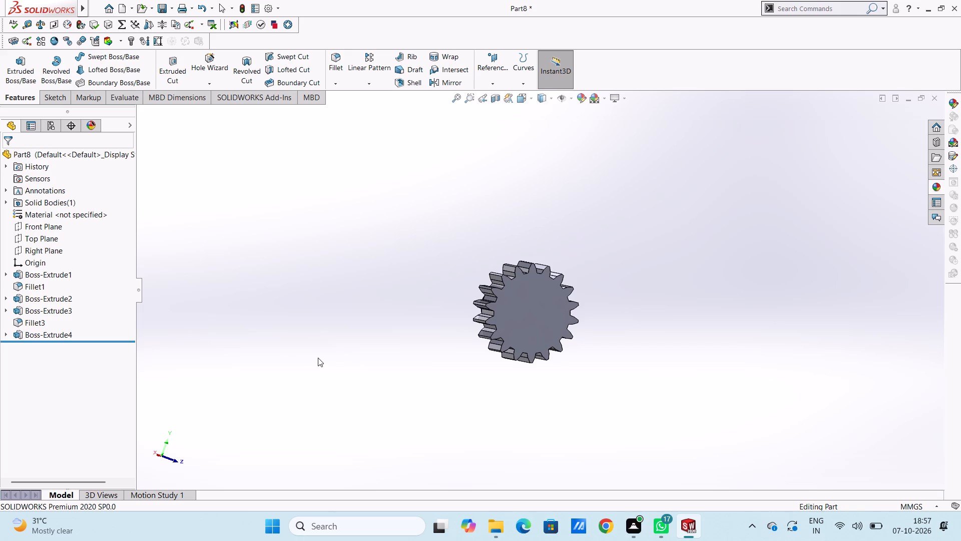
key("ctrl+3")
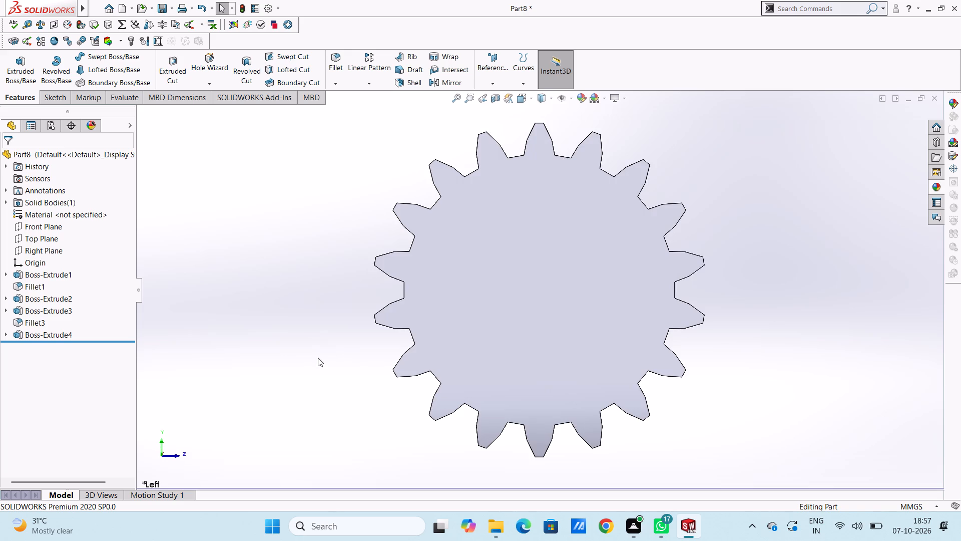
Chamfer the outer-face tip edges of two adjacent gear teeth by 0.50 mm at 45 degrees.
middle_click_drag(475, 362, 514, 246)
scroll(539, 252, "down", 1)
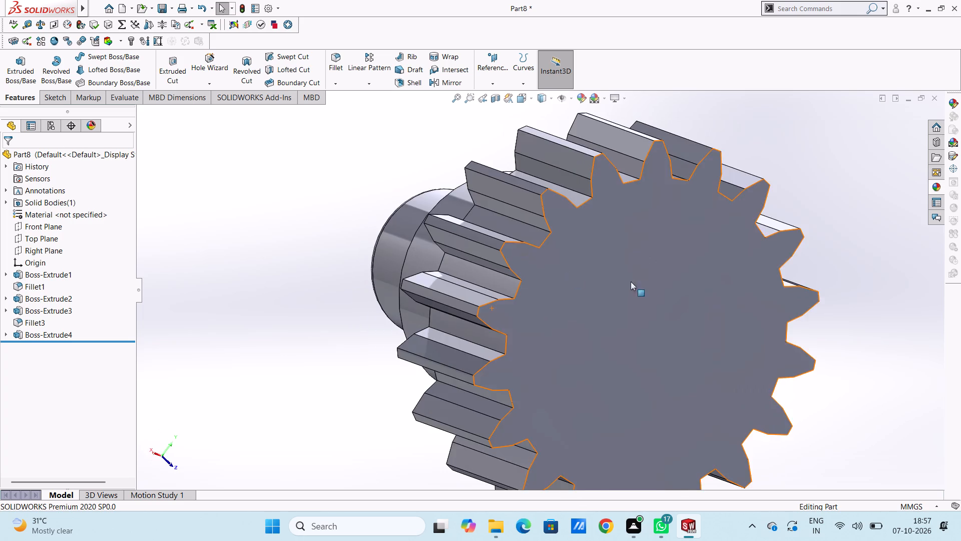
scroll(645, 280, "up", 3)
middle_click_drag(728, 208, 754, 250)
scroll(691, 244, "down", 3)
scroll(627, 242, "down", 5)
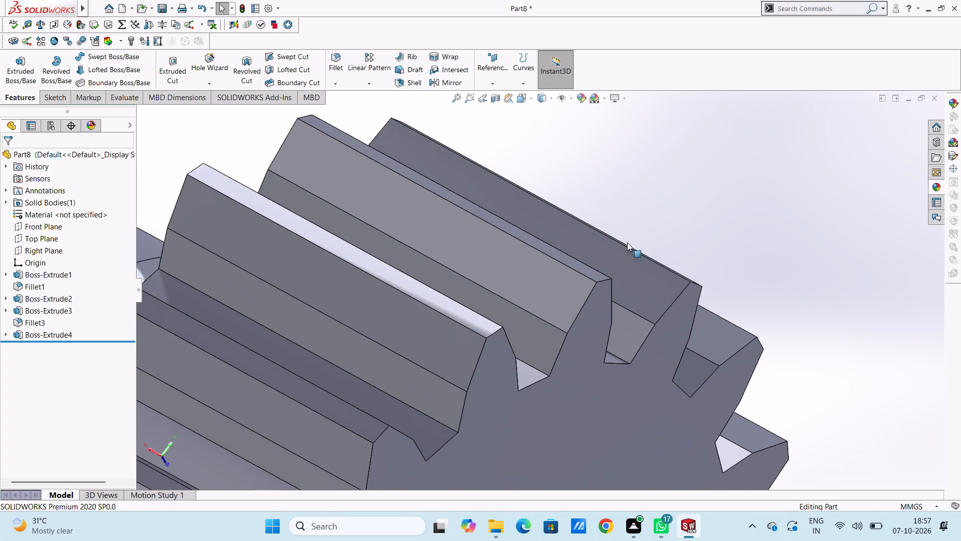
left_click(340, 84)
left_click(338, 108)
left_click(603, 280)
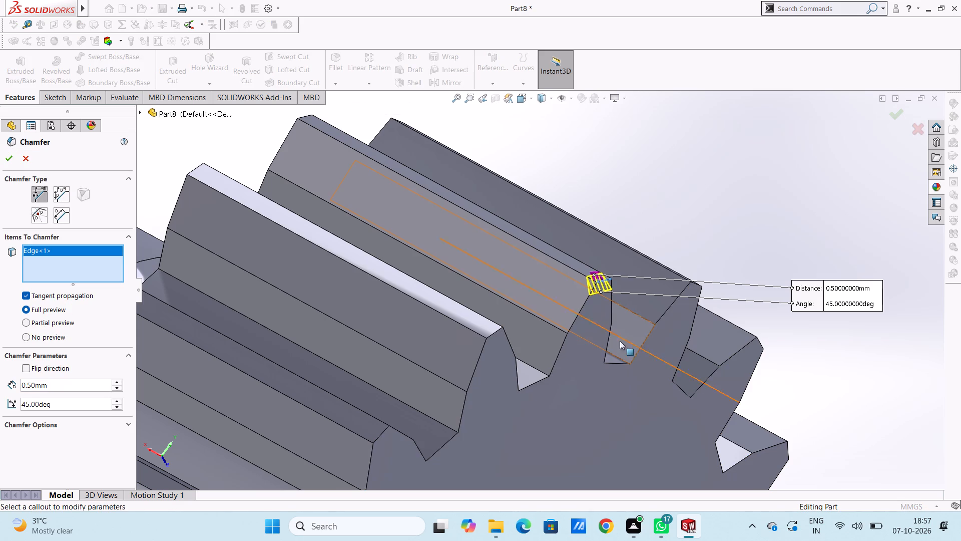
left_click(697, 284)
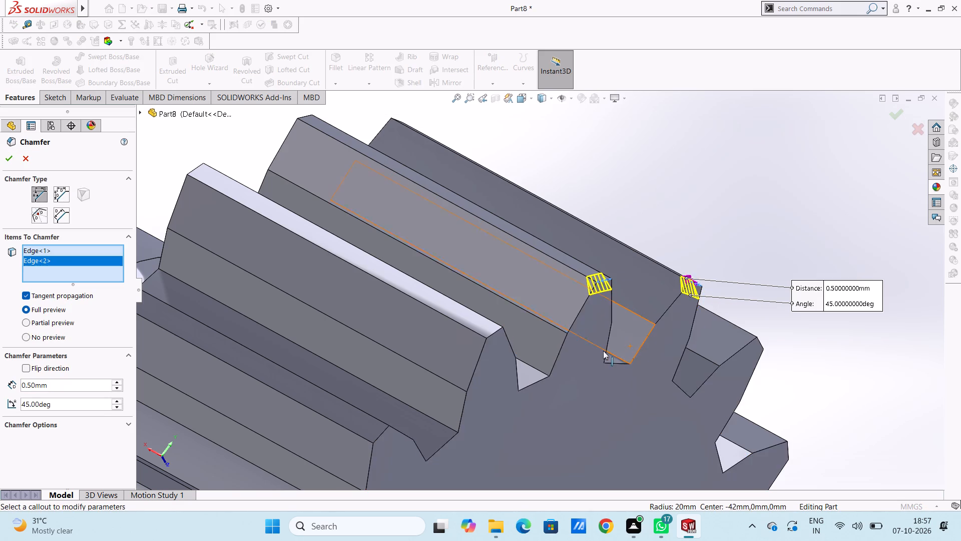
scroll(600, 351, "up", 2)
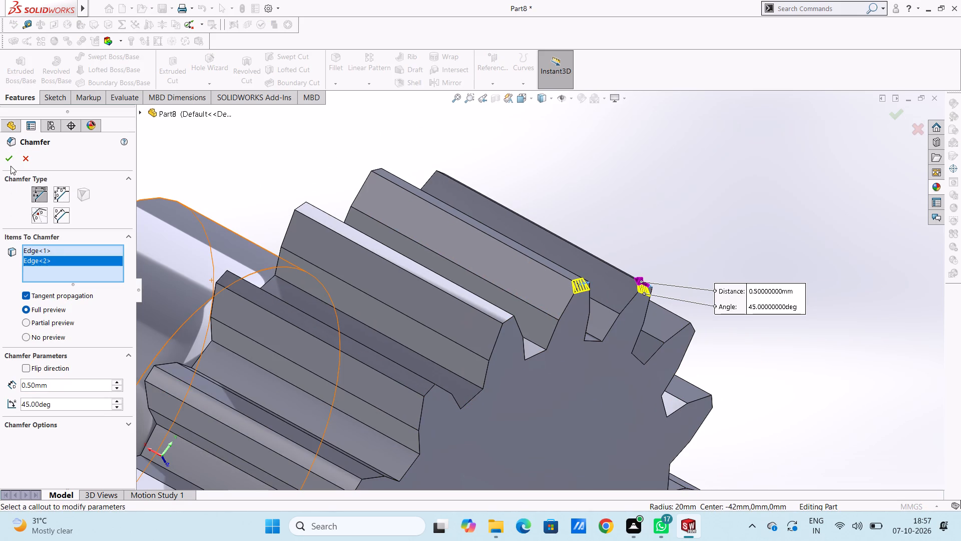
left_click(12, 161)
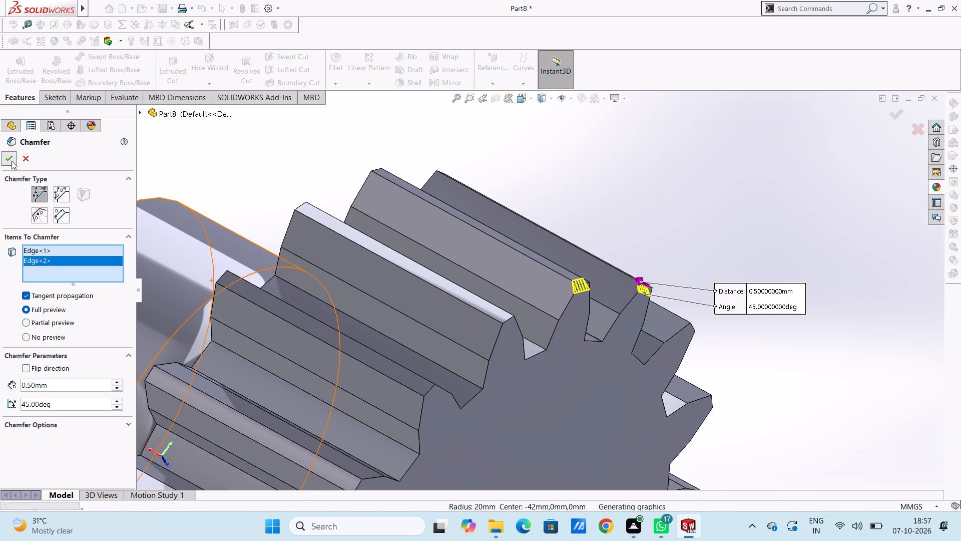
Start a 0.50 mm, 45-degree chamfer on the outer-face tip edges of the five teeth counterclockwise from the already chamfered pair.
scroll(468, 235, "up", 4)
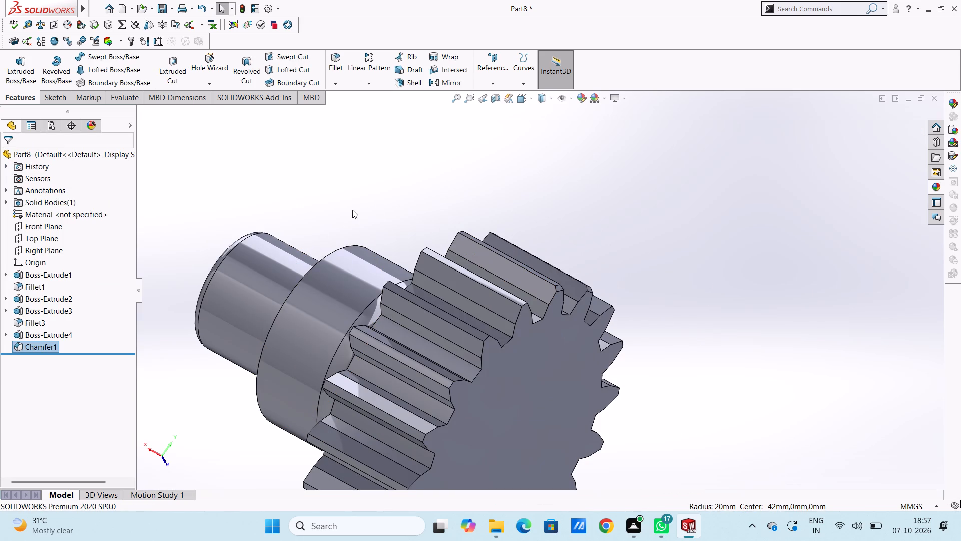
left_click(338, 84)
left_click(348, 112)
scroll(512, 298, "down", 5)
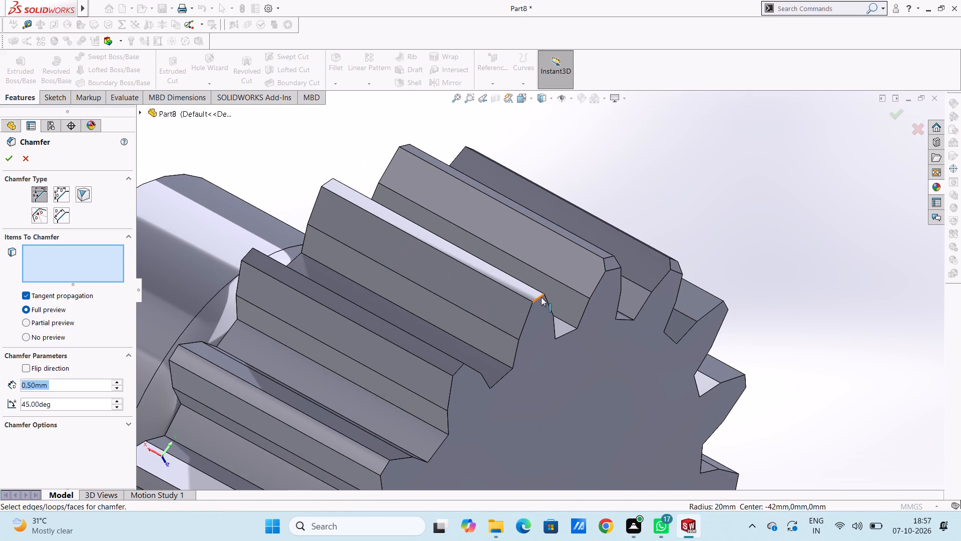
left_click(541, 296)
left_click(455, 373)
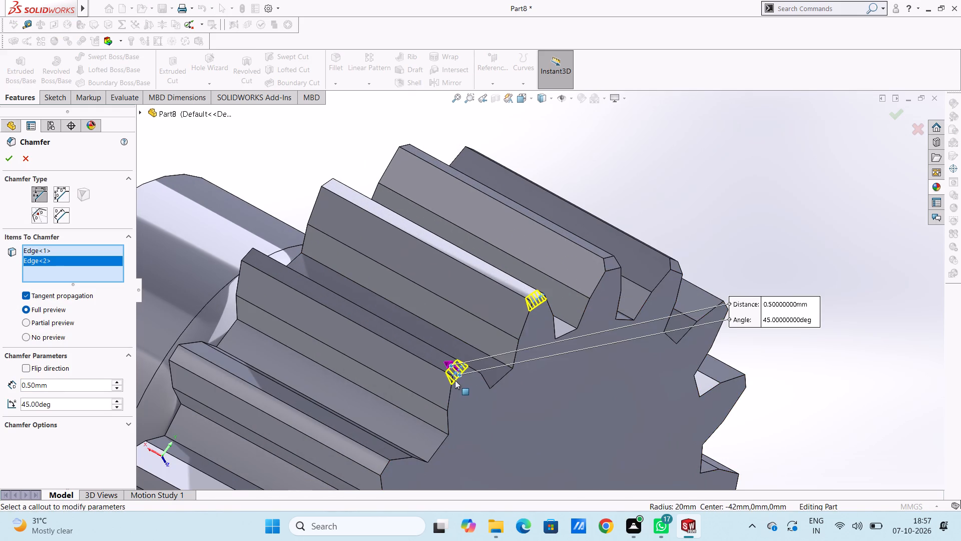
scroll(455, 386, "up", 4)
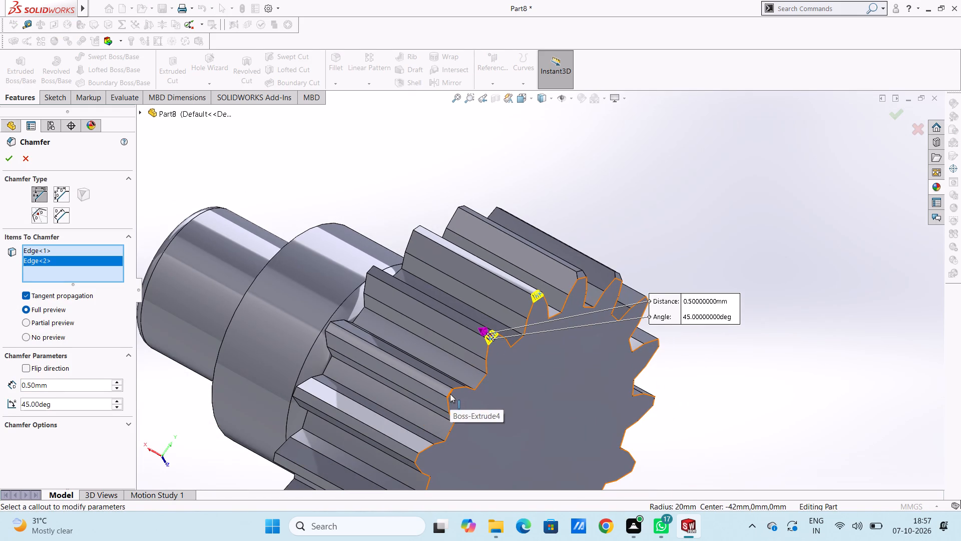
left_click(450, 394)
scroll(450, 394, "up", 6)
scroll(507, 389, "down", 4)
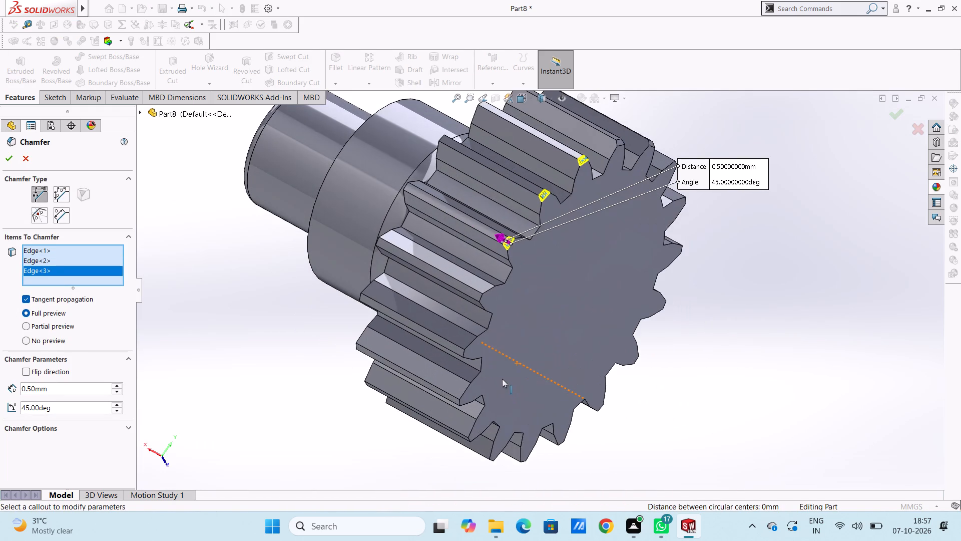
scroll(507, 284, "down", 4)
left_click(460, 321)
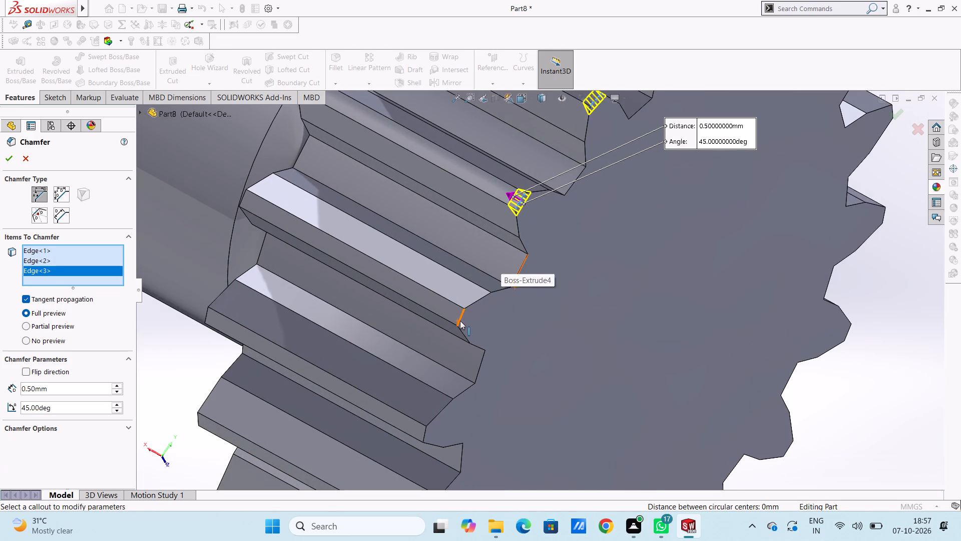
left_click(423, 433)
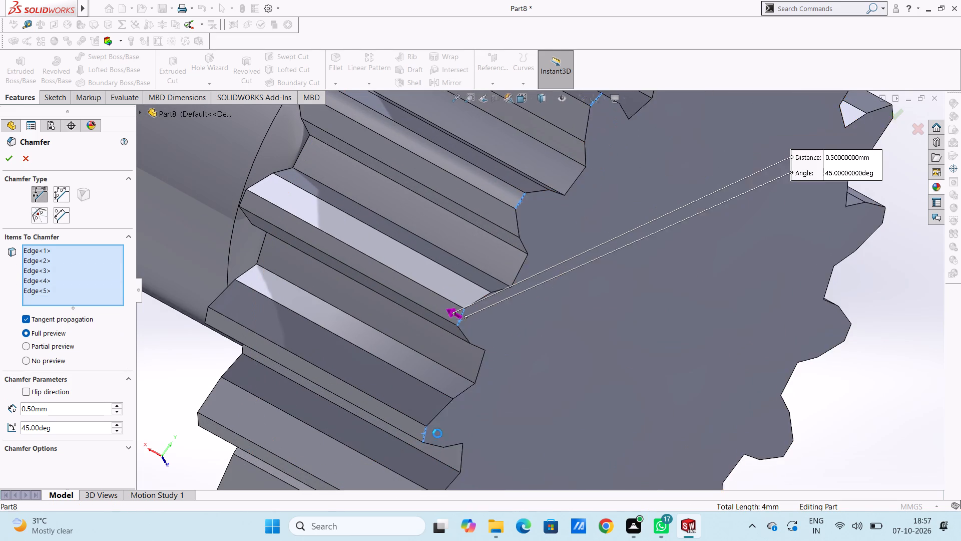
Add the outer-face tip edges of the next four gear teeth counterclockwise to the 0.50 mm chamfer selection.
scroll(472, 425, "up", 4)
middle_click_drag(502, 411, 517, 291)
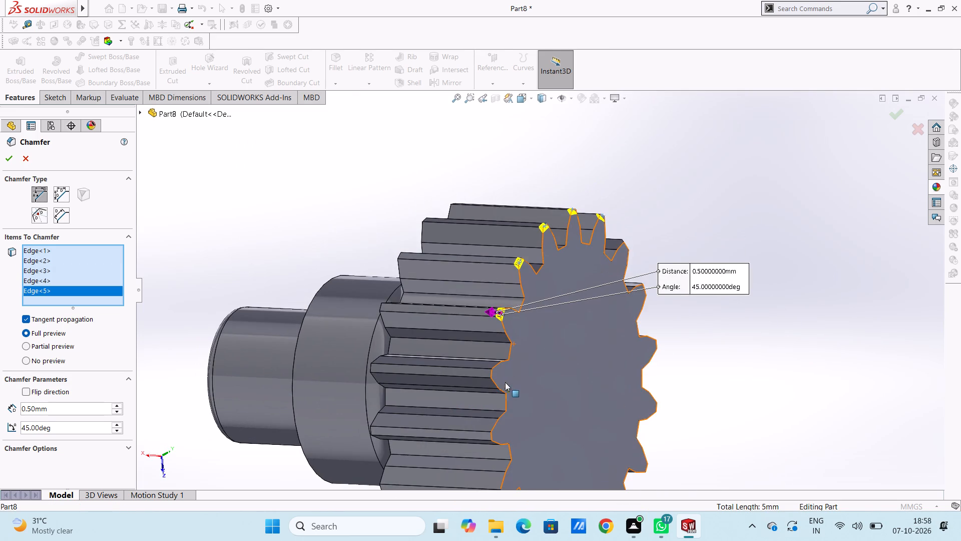
scroll(495, 378, "down", 5)
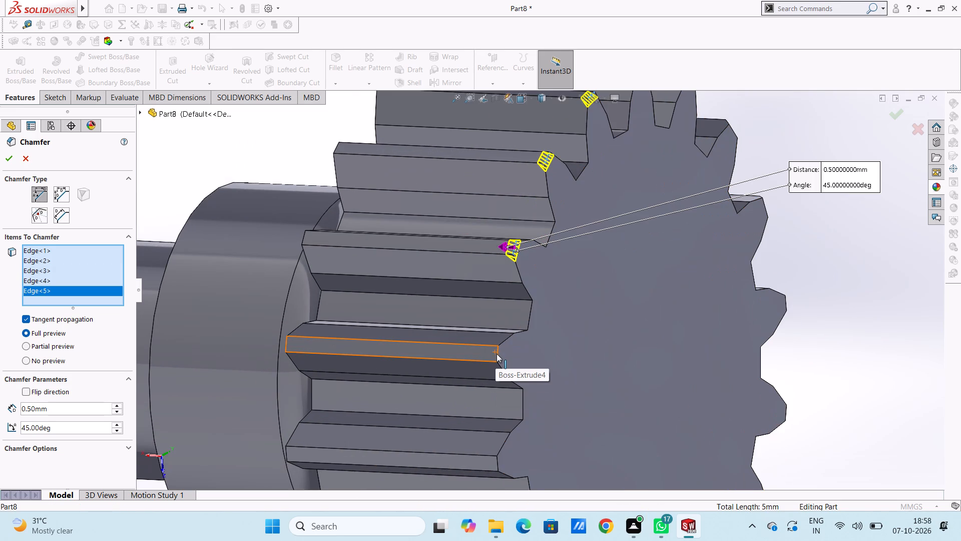
left_click(497, 354)
scroll(524, 365, "up", 5)
scroll(533, 409, "down", 4)
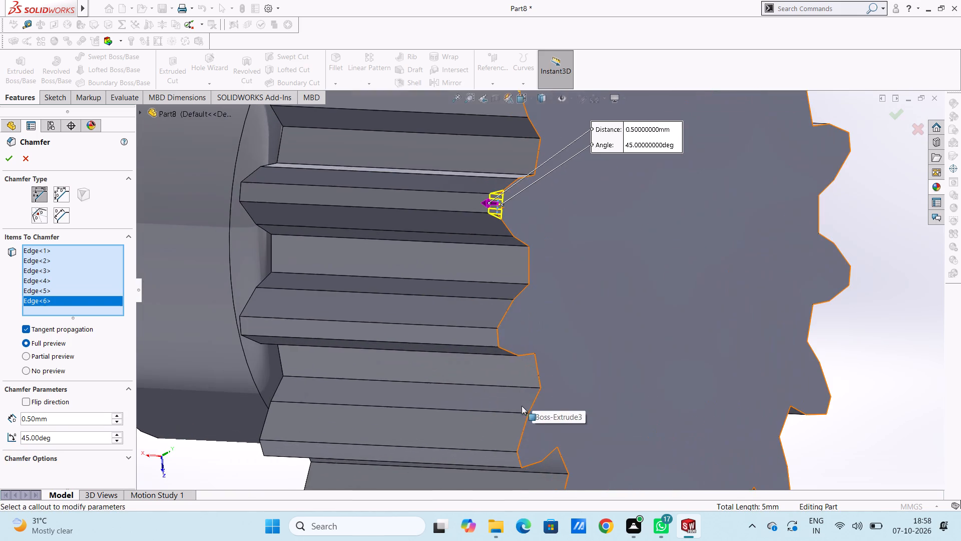
scroll(501, 330, "down", 4)
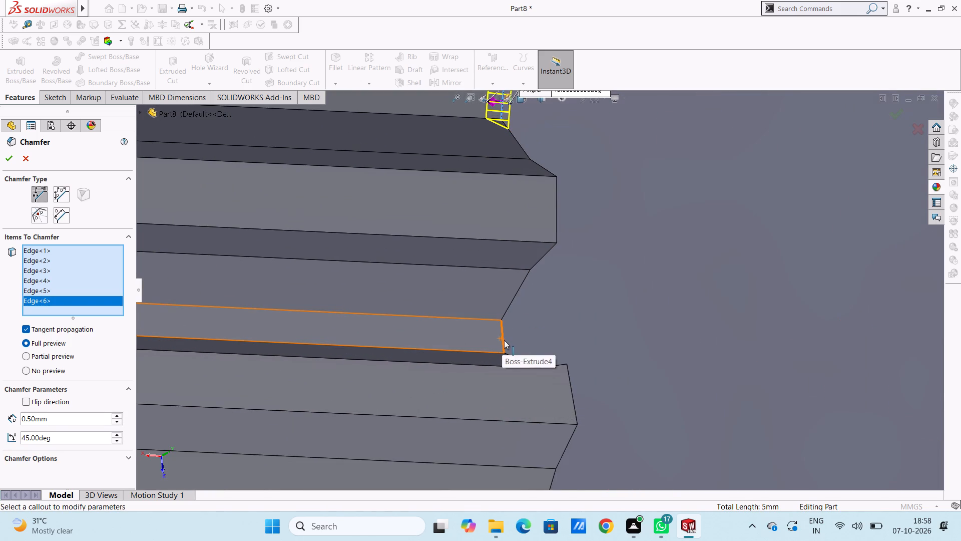
left_click(504, 340)
scroll(504, 340, "up", 5)
scroll(552, 395, "up", 2)
scroll(550, 393, "down", 5)
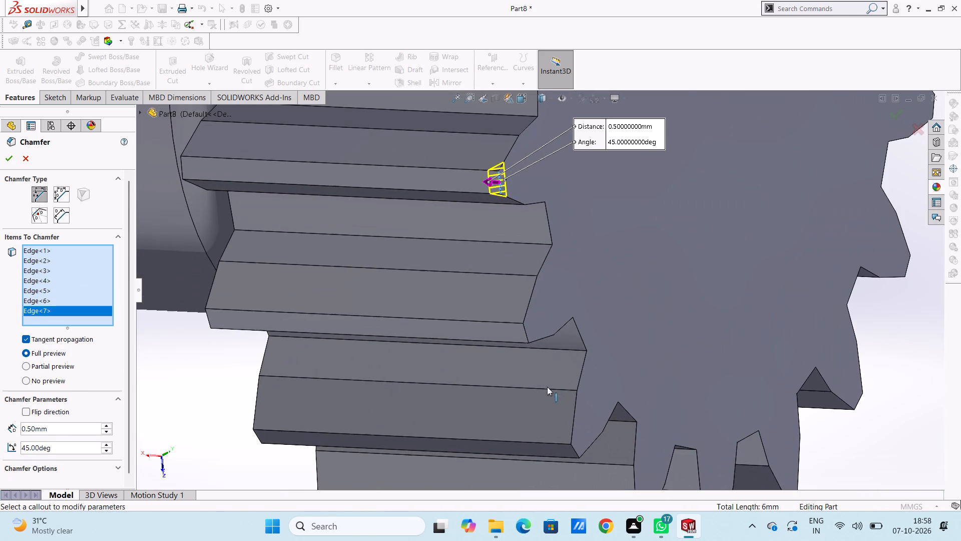
left_click(527, 336)
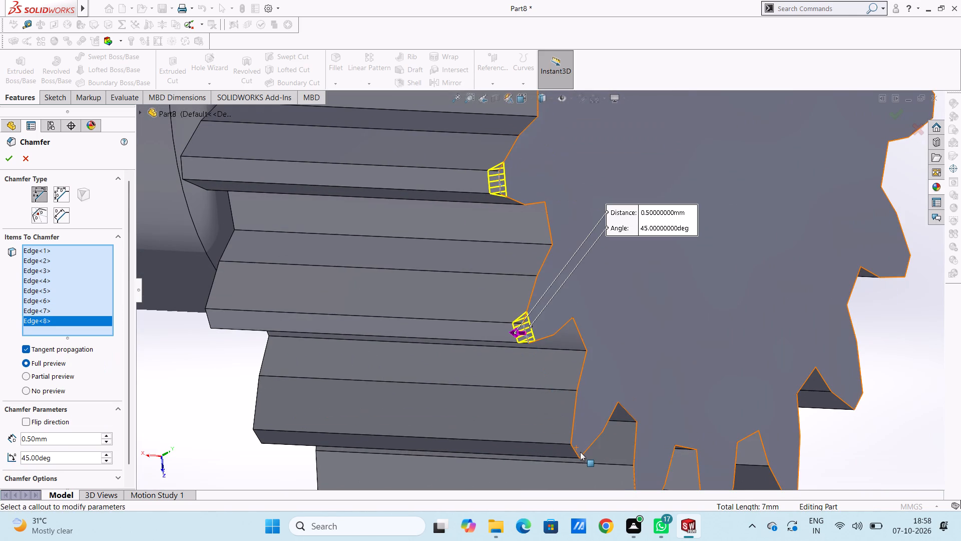
left_click(577, 453)
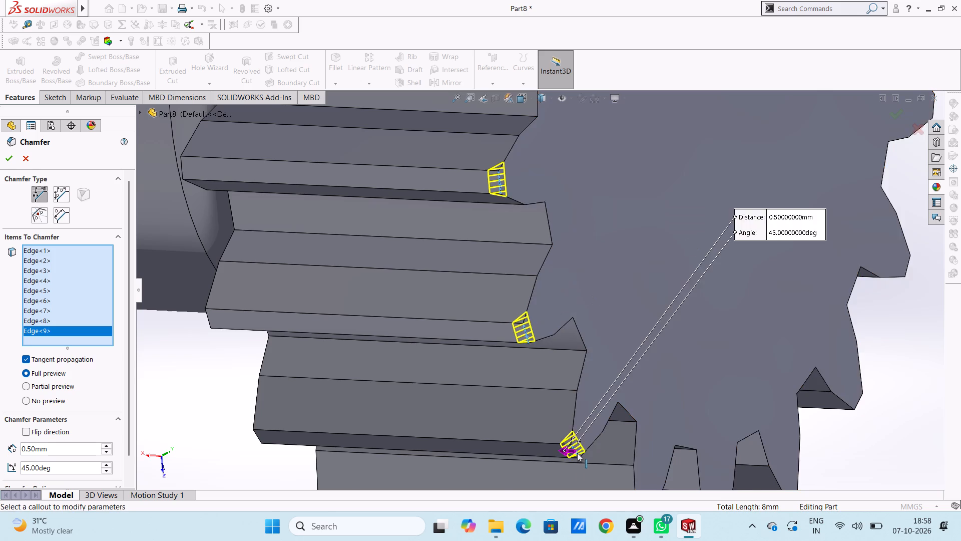
Add the outer-face tip edges of four more consecutive teeth, continuing counterclockwise around the gear, to the chamfer selection.
scroll(577, 453, "up", 5)
scroll(592, 423, "down", 5)
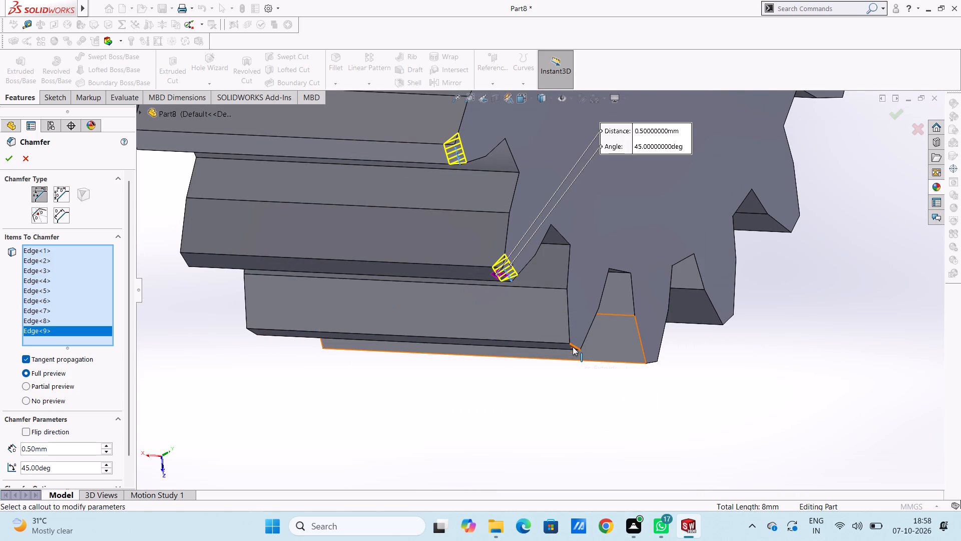
left_click(574, 347)
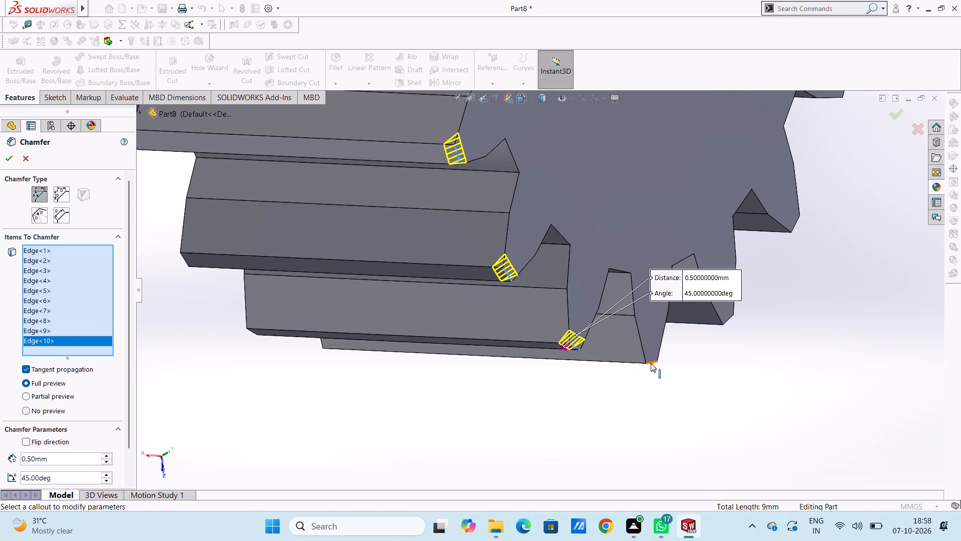
left_click(650, 363)
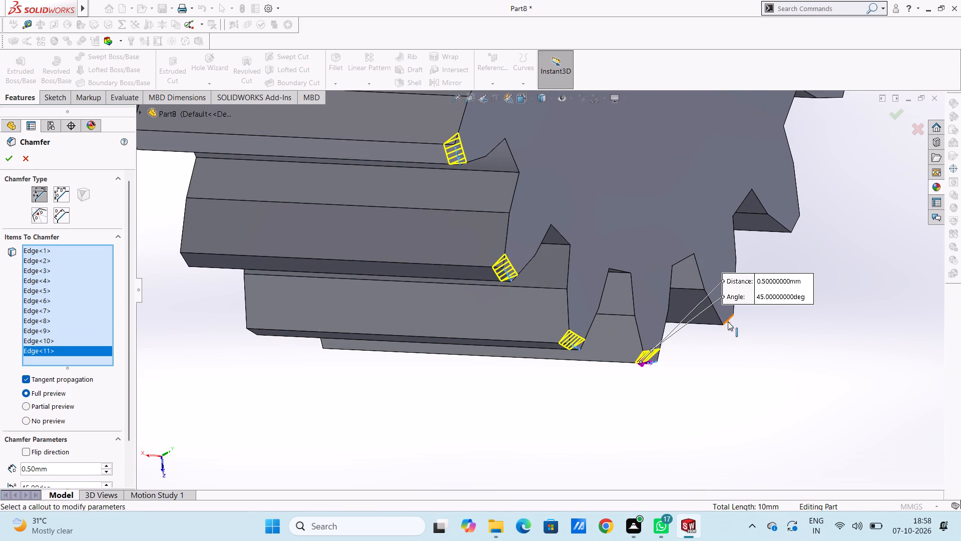
left_click(728, 322)
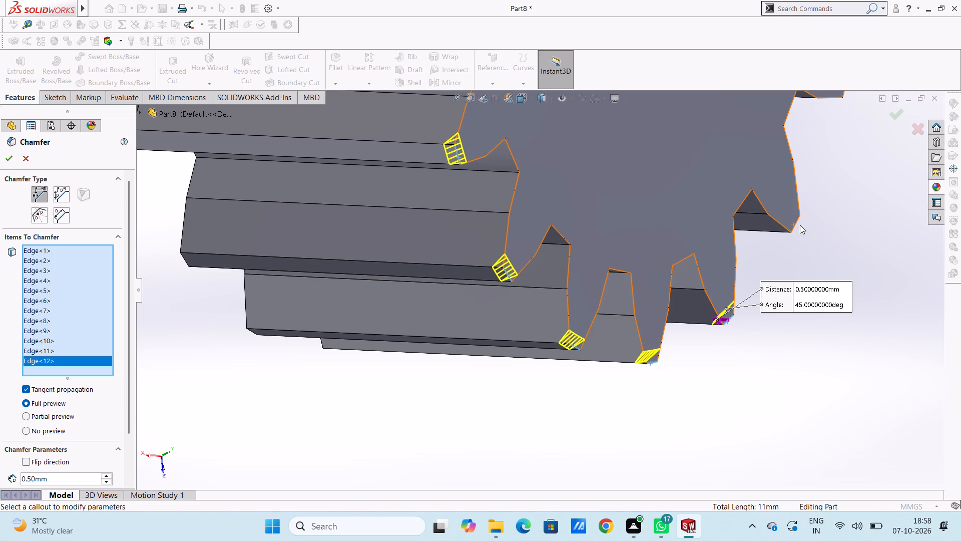
left_click(794, 225)
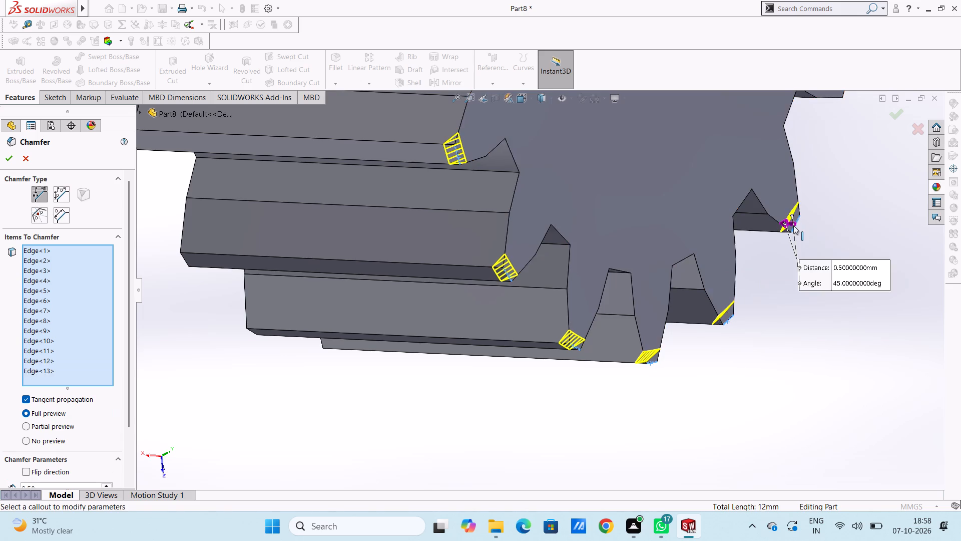
Add the last three unchamfered outer-face tooth tip edges to the 0.50 mm chamfer selection.
scroll(793, 225, "up", 5)
middle_click_drag(639, 167, 579, 336)
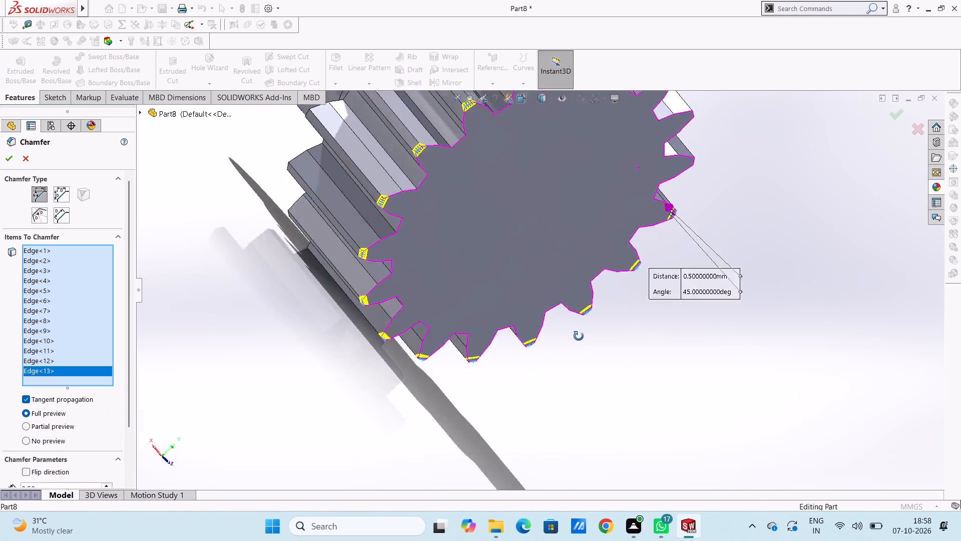
middle_click_drag(579, 336, 577, 338)
scroll(603, 247, "up", 4)
middle_click_drag(582, 203, 632, 217)
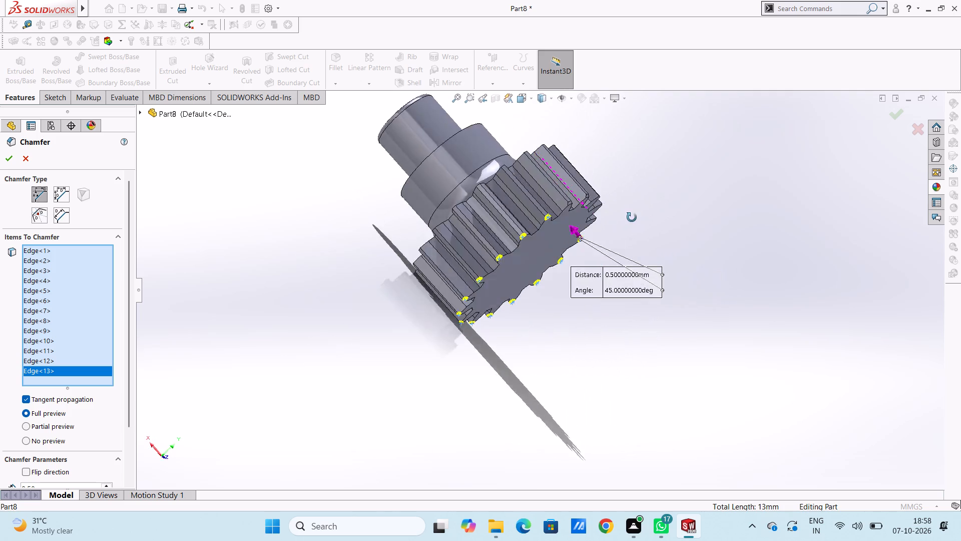
middle_click_drag(632, 217, 542, 263)
scroll(601, 210, "down", 5)
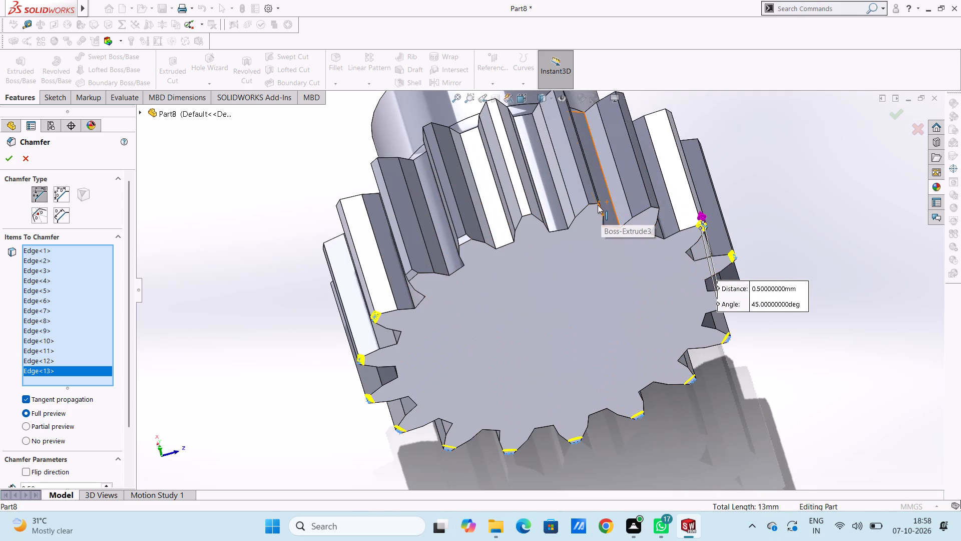
left_click(593, 204)
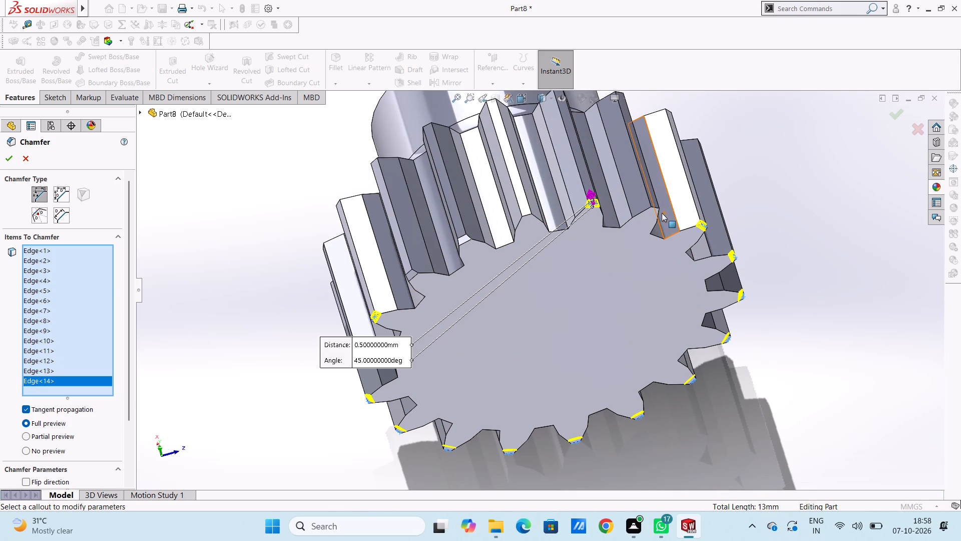
left_click(656, 209)
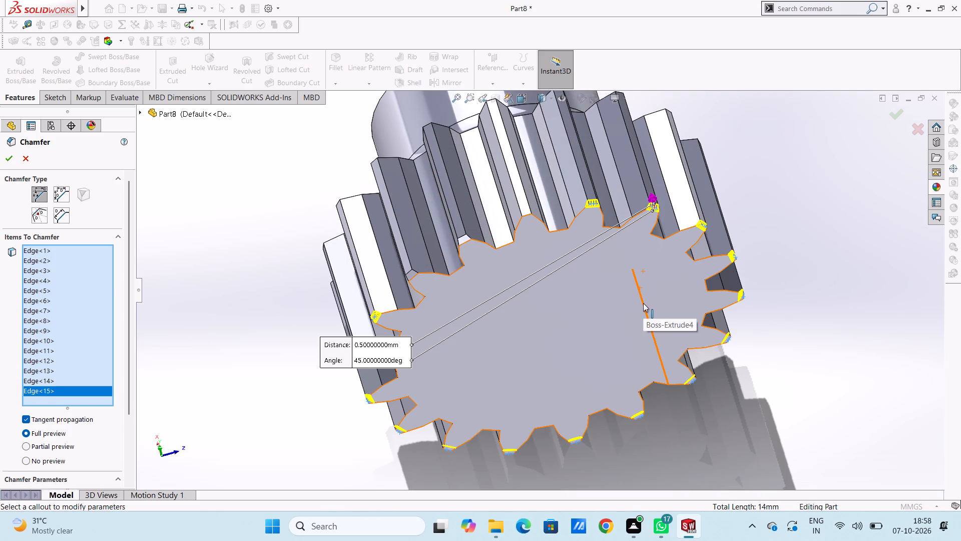
middle_click_drag(774, 323, 774, 316)
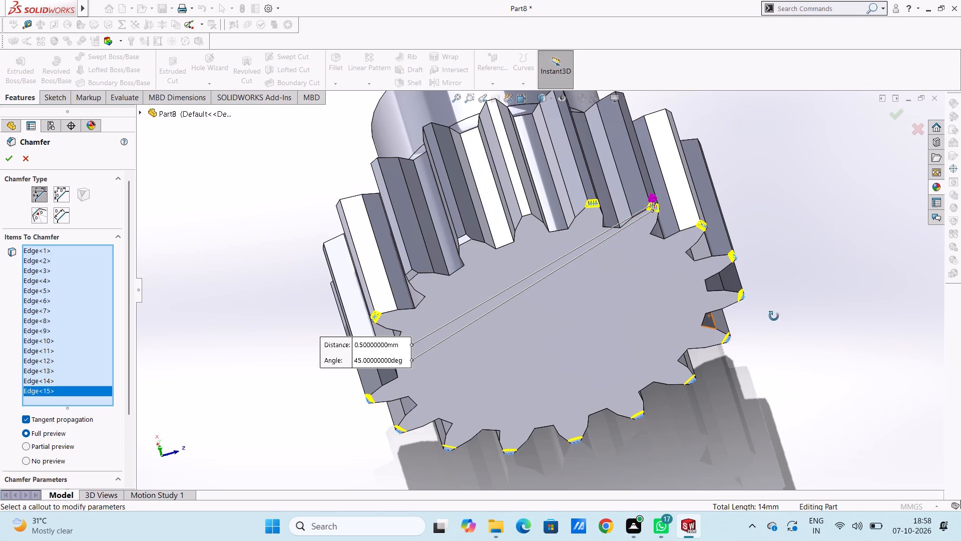
middle_click_drag(774, 316, 791, 276)
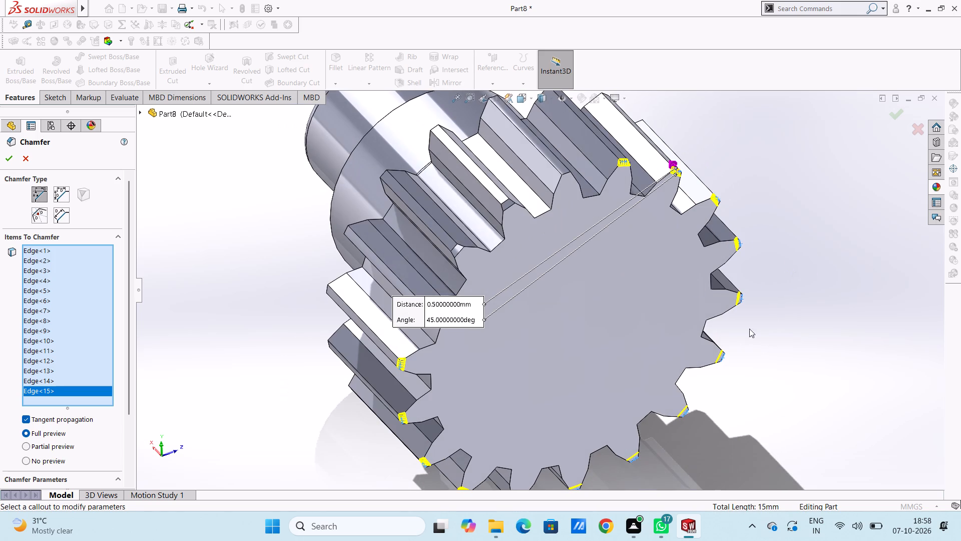
scroll(536, 159, "down", 4)
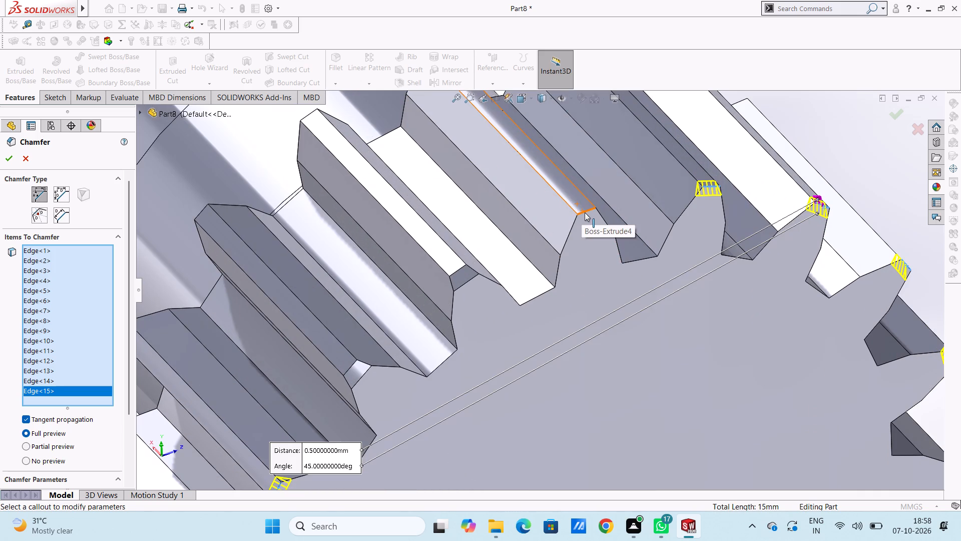
left_click(585, 212)
scroll(643, 289, "up", 10)
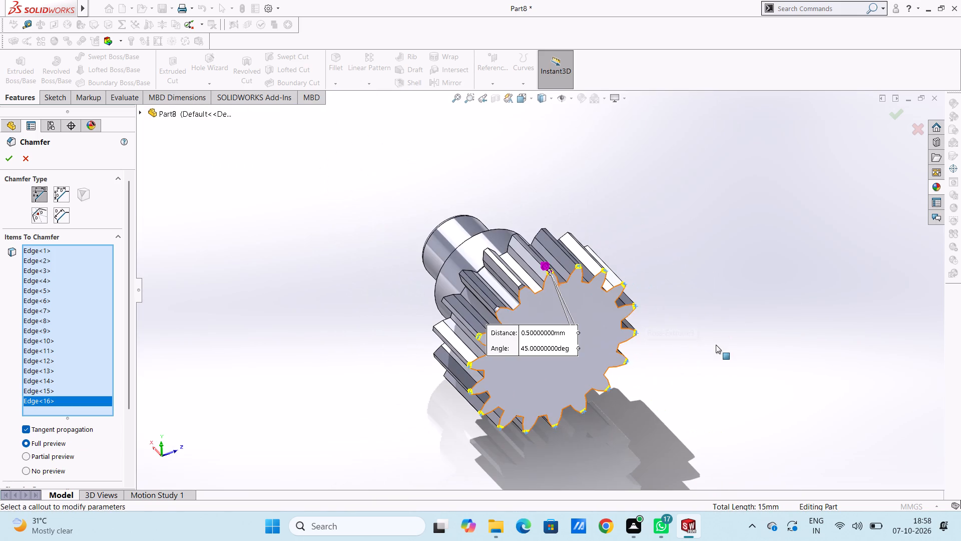
Add the hub-side tip edges of seven consecutive teeth, running clockwise as seen from the hub, to the 0.50 mm chamfer selection.
middle_click_drag(678, 400, 783, 361)
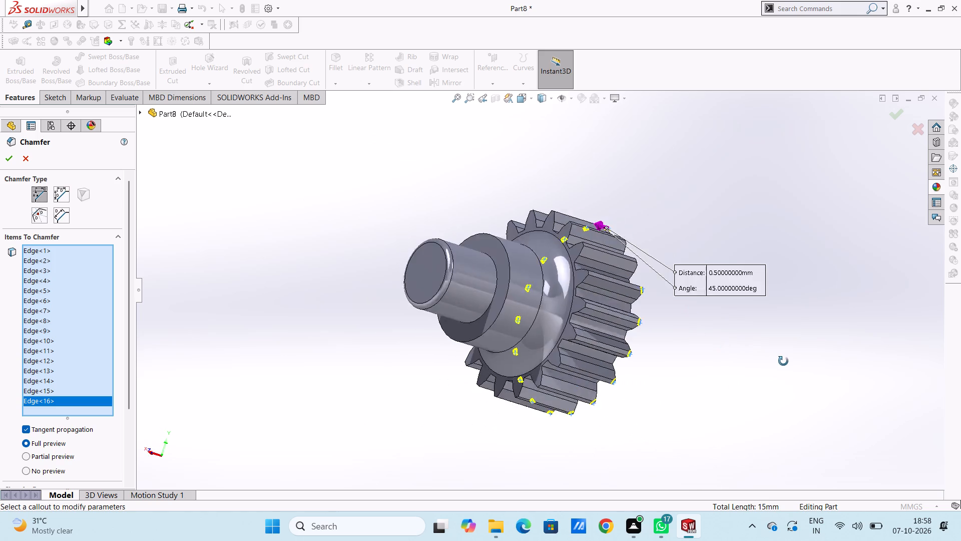
middle_click_drag(783, 361, 823, 387)
middle_click_drag(587, 156, 603, 239)
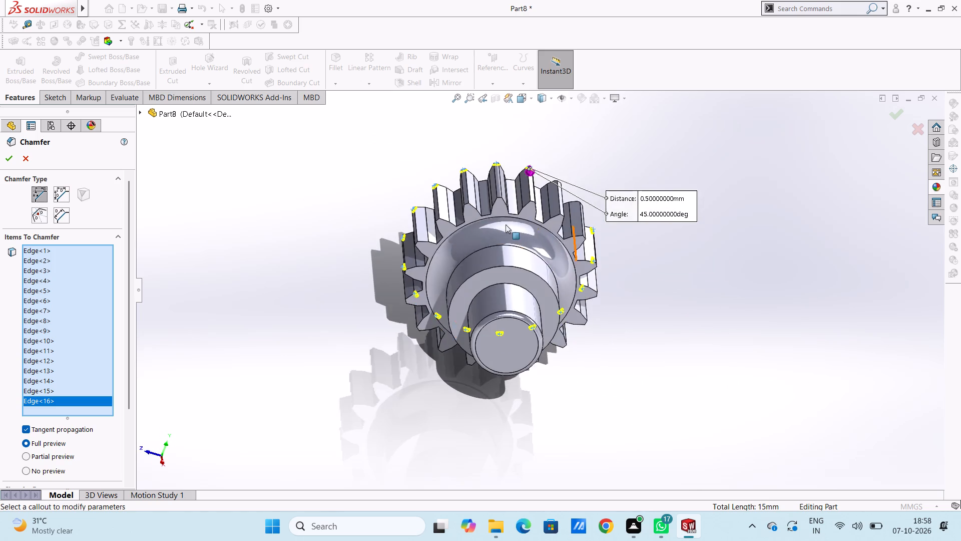
scroll(472, 213, "down", 5)
scroll(539, 227, "down", 3)
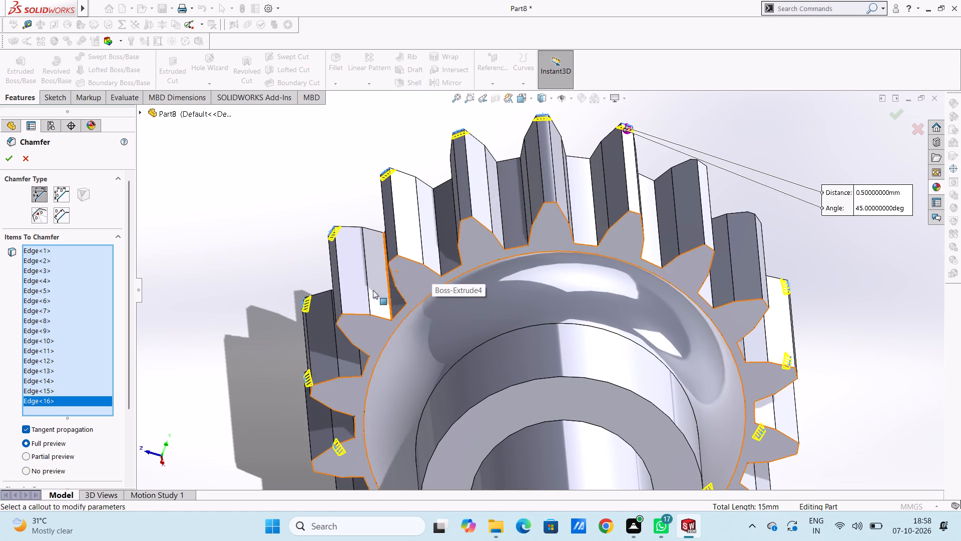
left_click(341, 317)
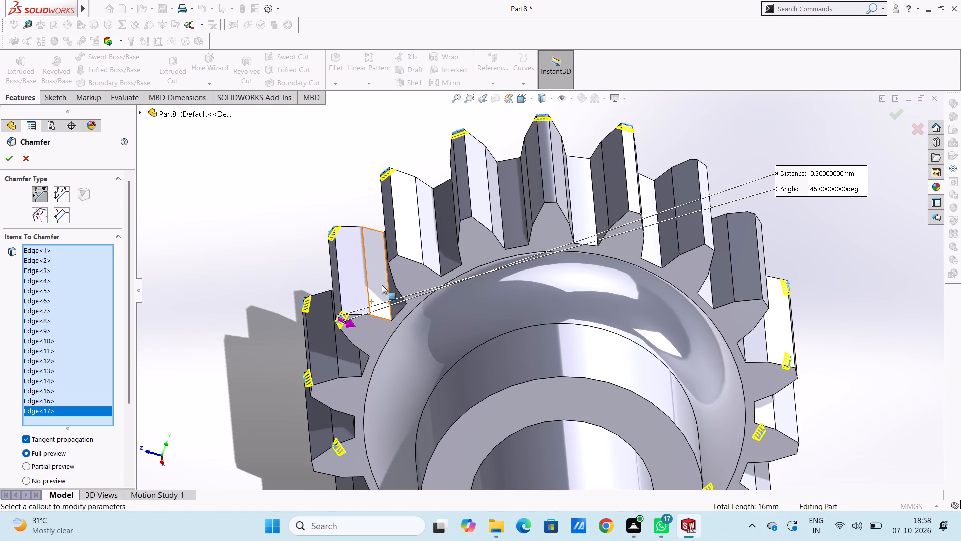
left_click(395, 258)
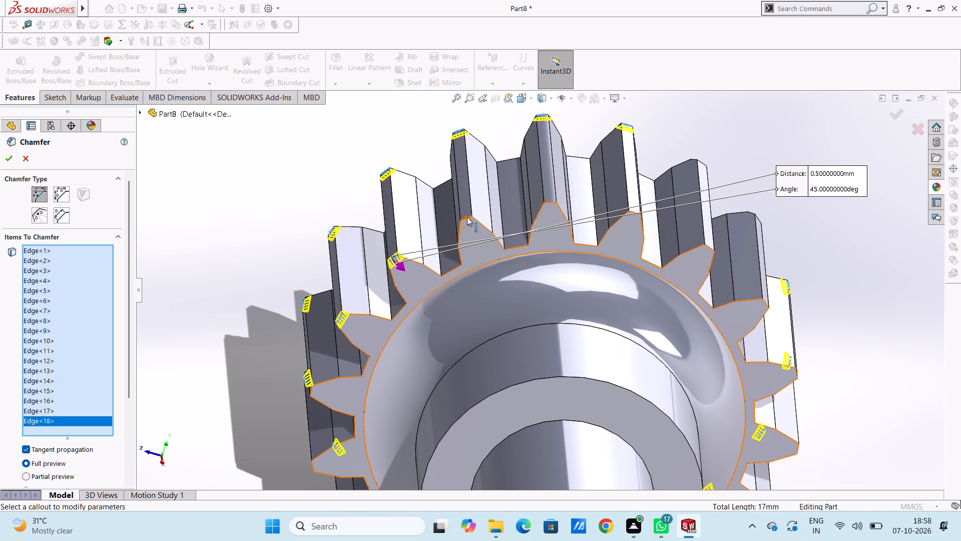
left_click(467, 217)
left_click(549, 202)
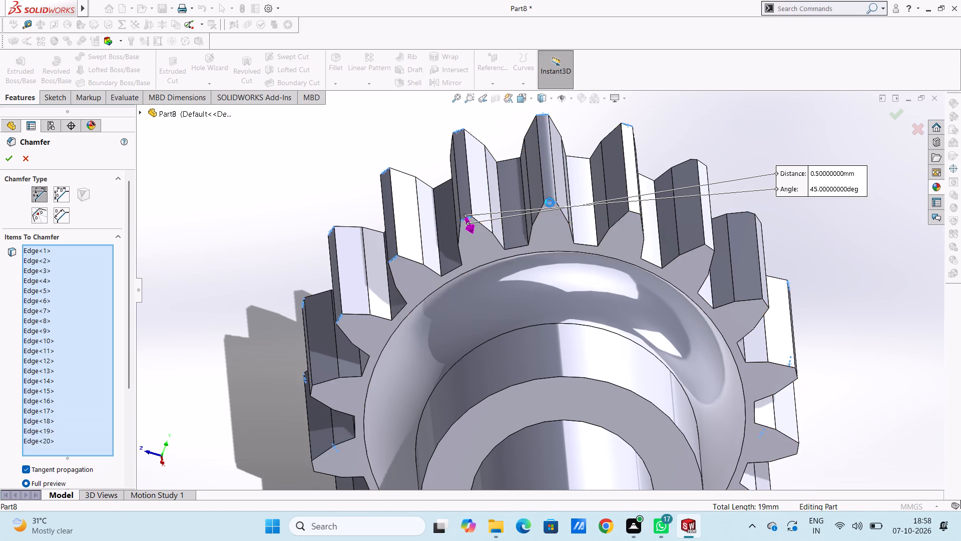
left_click(638, 213)
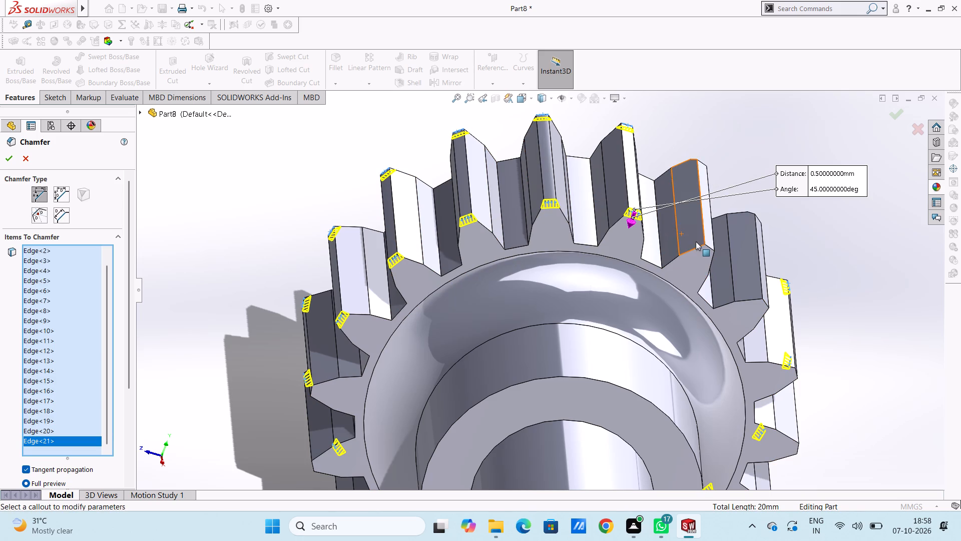
left_click(711, 247)
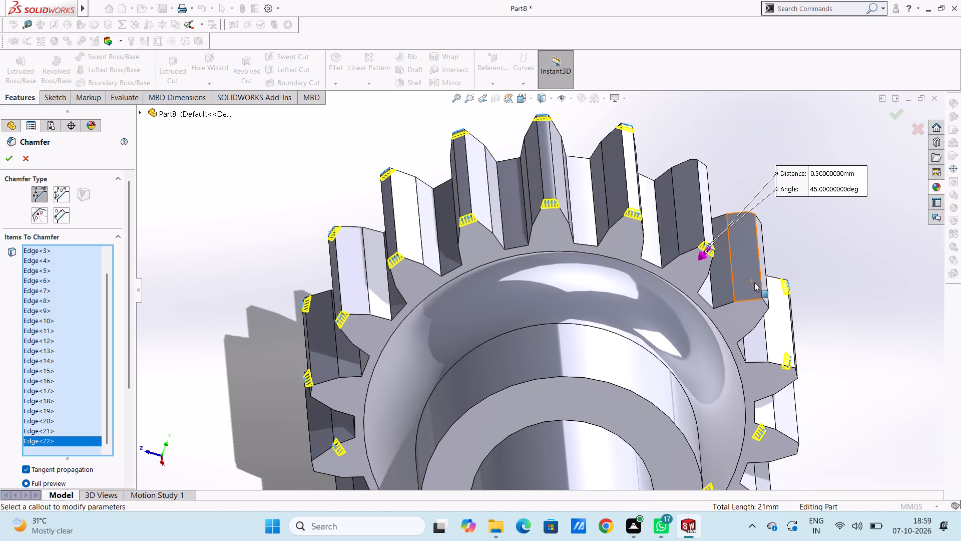
left_click(766, 303)
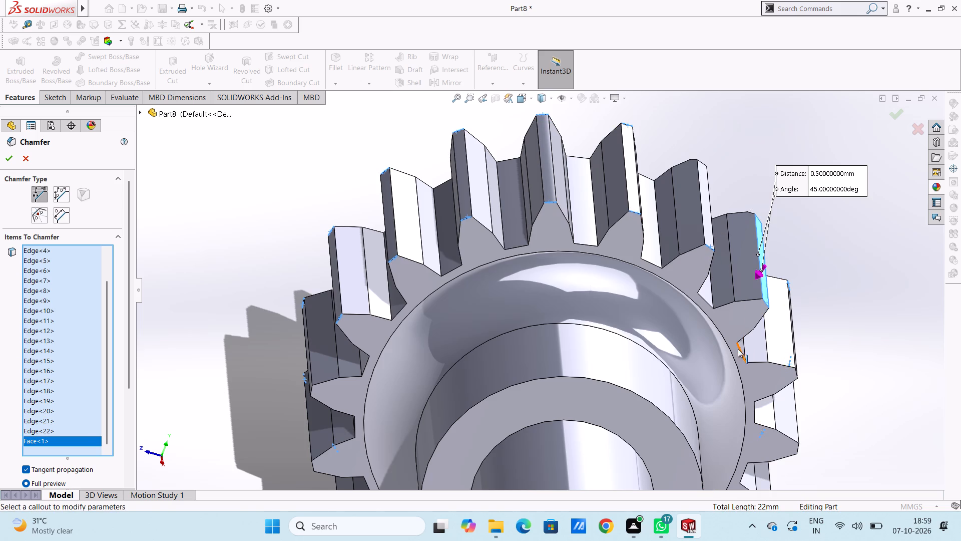
left_click(765, 300)
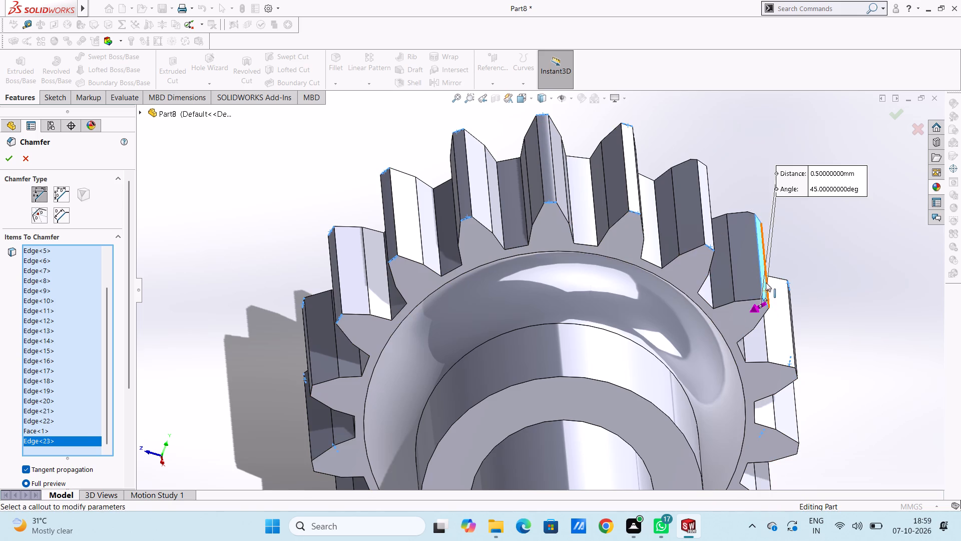
left_click(761, 254)
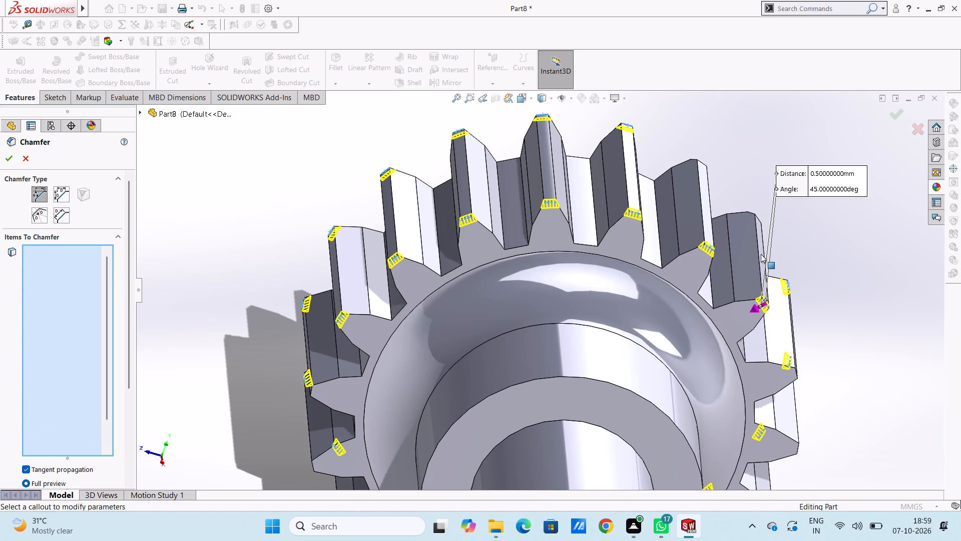
Add the hub-side tip edges of the next two teeth clockwise to the 0.50 mm chamfer selection.
scroll(764, 332, "down", 5)
middle_click_drag(650, 343, 629, 317)
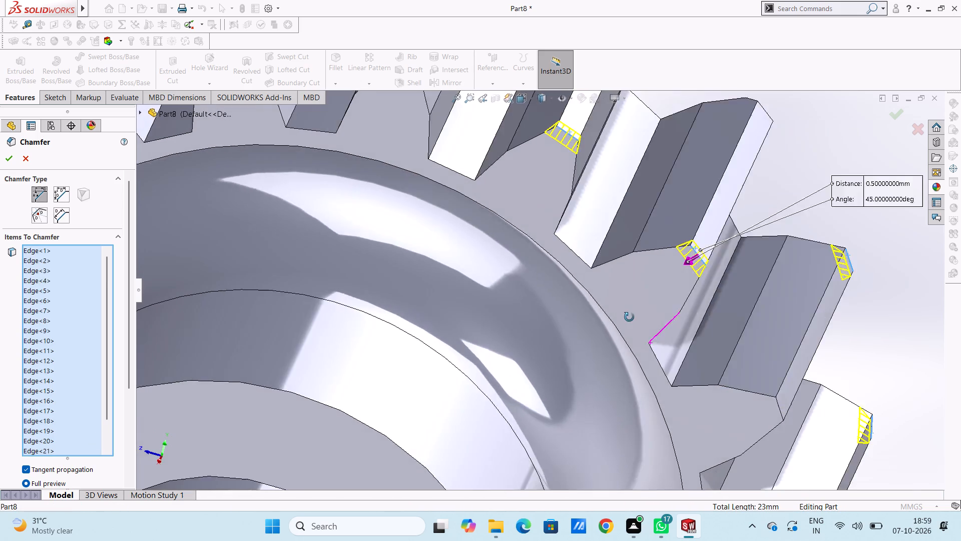
middle_click_drag(629, 317, 644, 282)
scroll(612, 331, "up", 5)
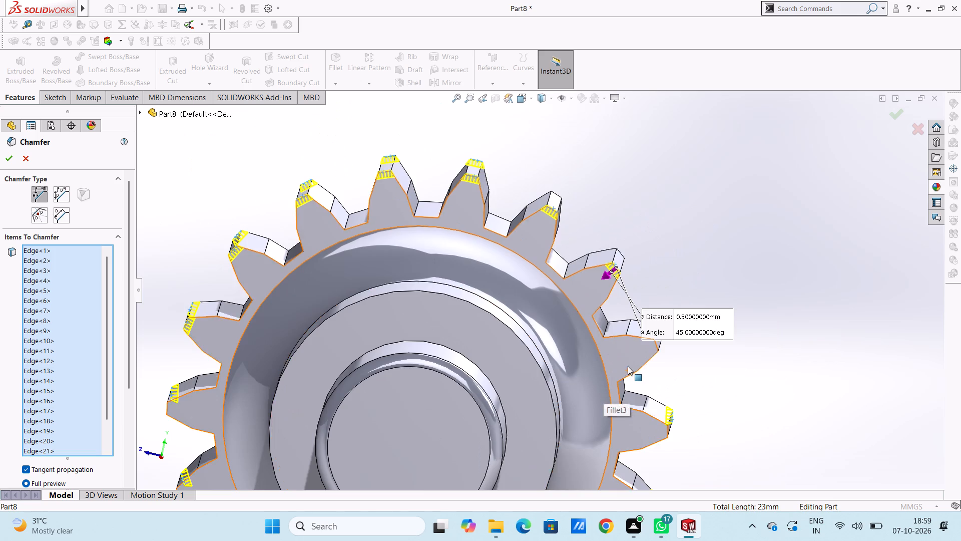
scroll(628, 366, "down", 5)
middle_click(607, 310)
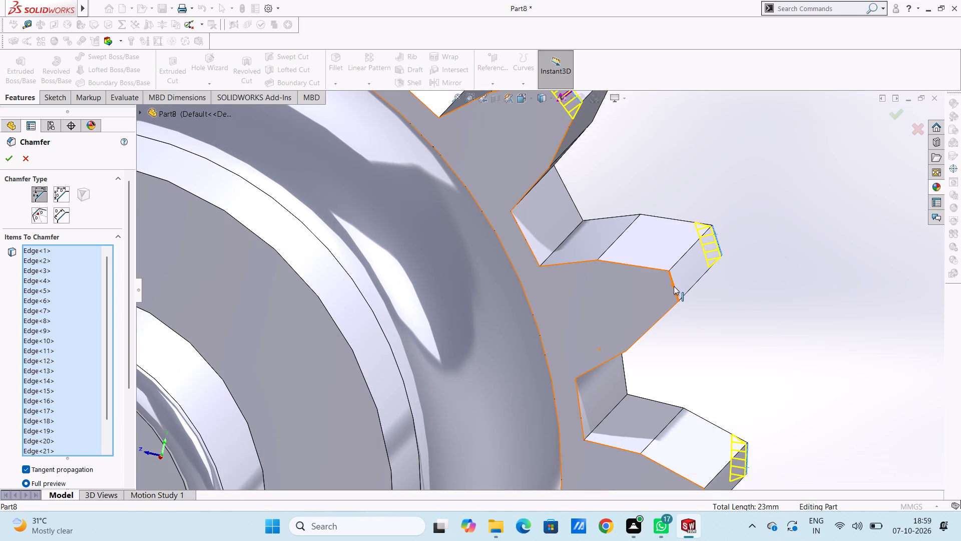
left_click(674, 286)
scroll(673, 287, "up", 4)
scroll(630, 419, "down", 4)
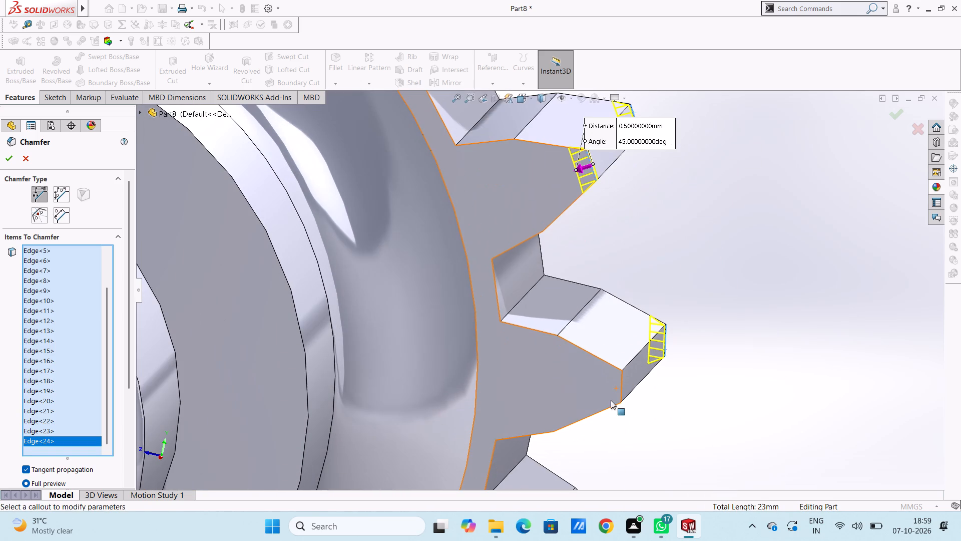
left_click(621, 385)
Add the hub-side tip edges of three teeth running counterclockwise from the first hub-side edge selected to the chamfer selection.
scroll(621, 385, "up", 2)
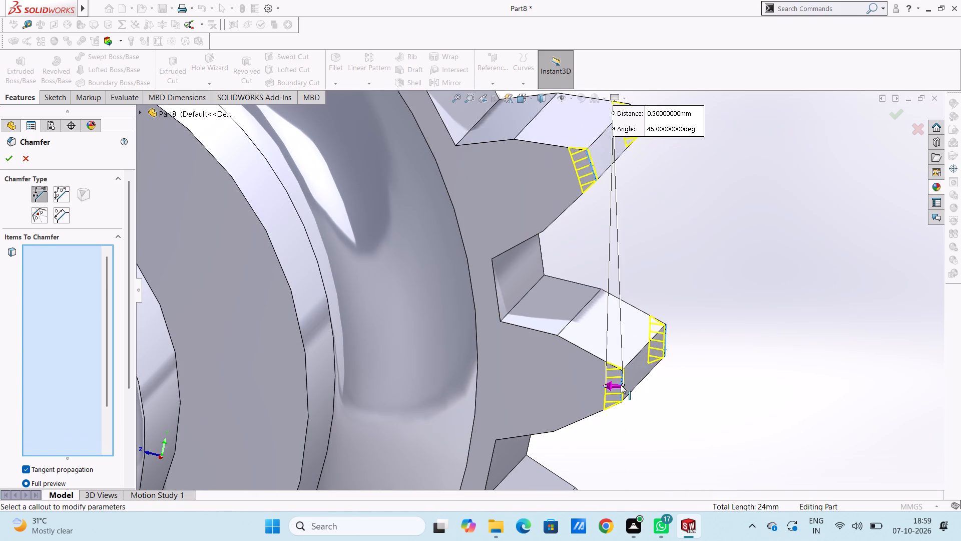
scroll(621, 385, "up", 7)
middle_click_drag(364, 247, 392, 262)
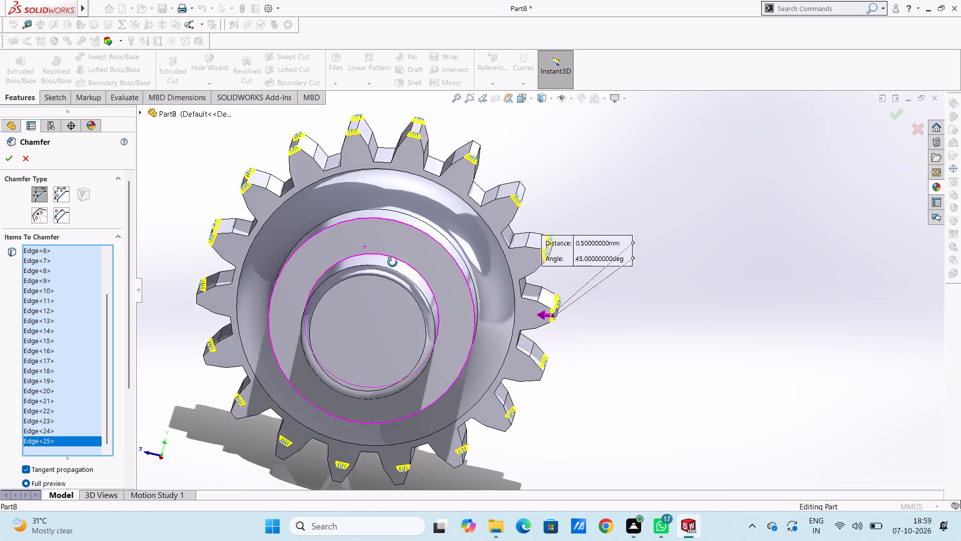
middle_click_drag(392, 262, 419, 252)
scroll(232, 272, "up", 4)
scroll(375, 321, "down", 4)
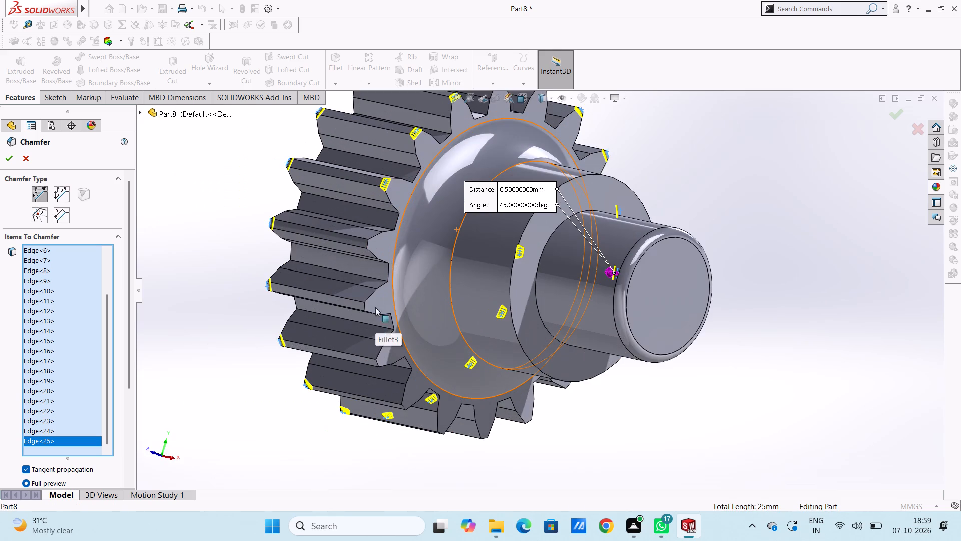
scroll(378, 250, "down", 5)
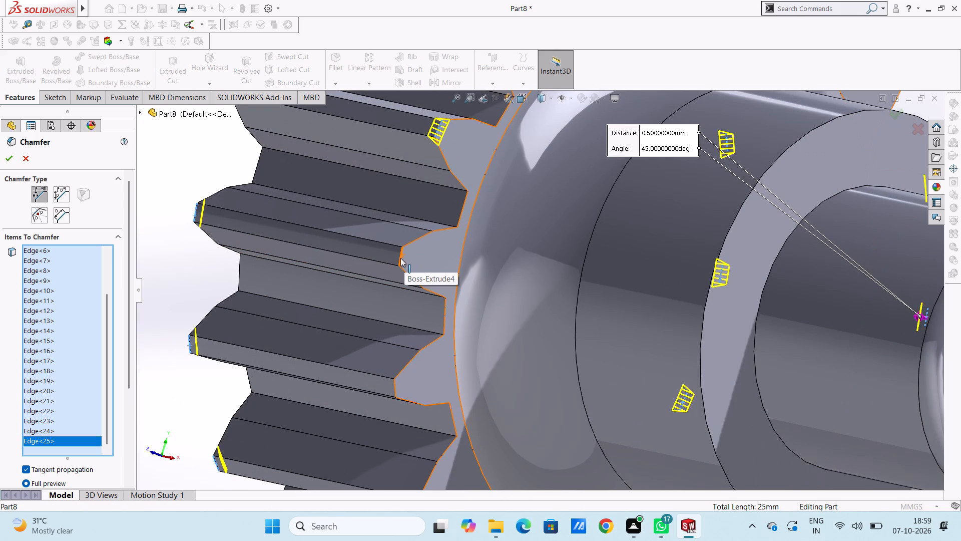
left_click(400, 258)
scroll(400, 258, "up", 4)
scroll(478, 360, "down", 3)
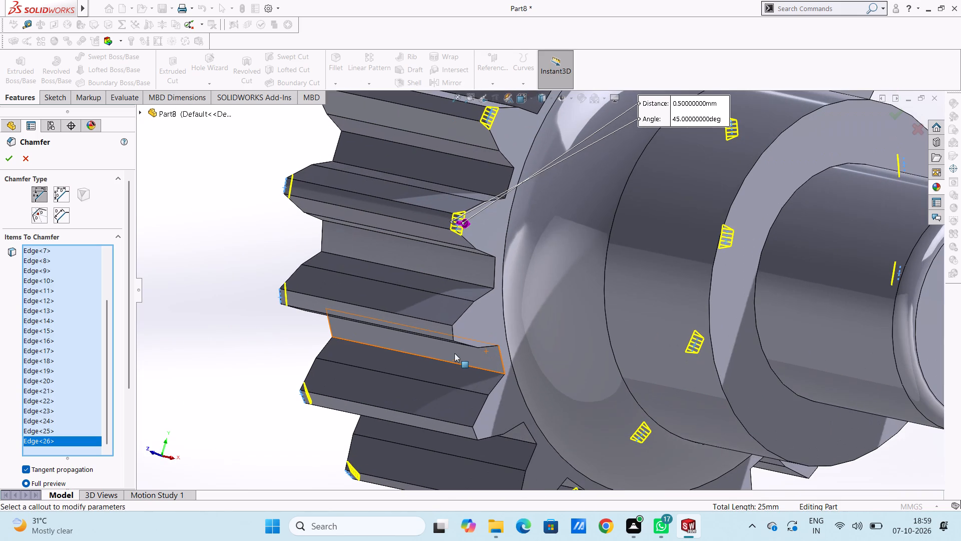
left_click(454, 337)
scroll(485, 340, "up", 5)
scroll(495, 386, "down", 5)
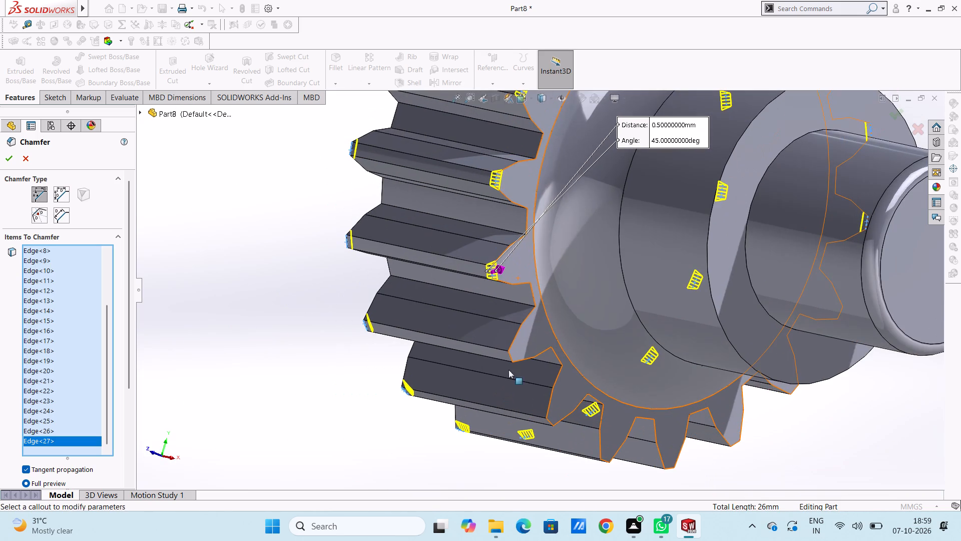
left_click(517, 347)
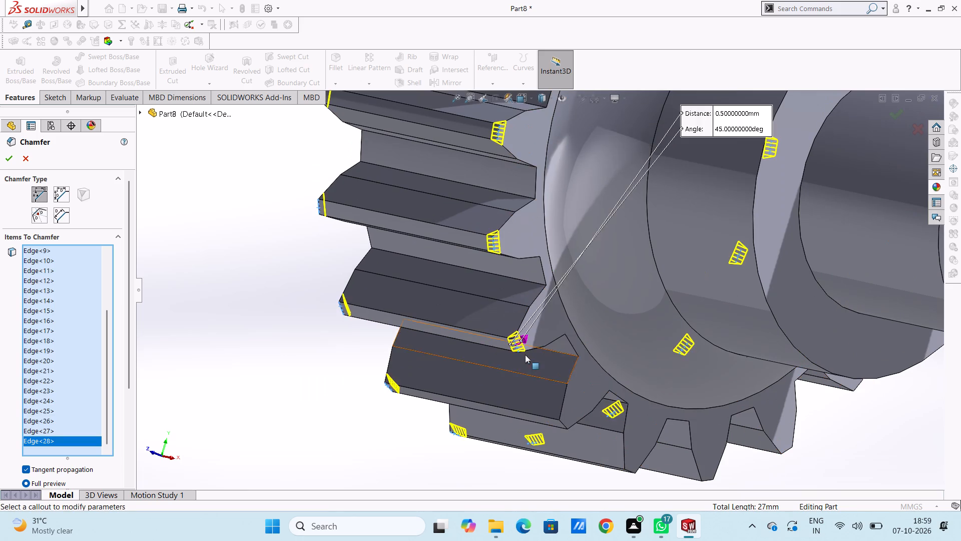
Add the hub-side tip edges of four more consecutive teeth, continuing counterclockwise as seen from the hub, to the chamfer selection.
scroll(525, 355, "up", 4)
scroll(600, 391, "down", 5)
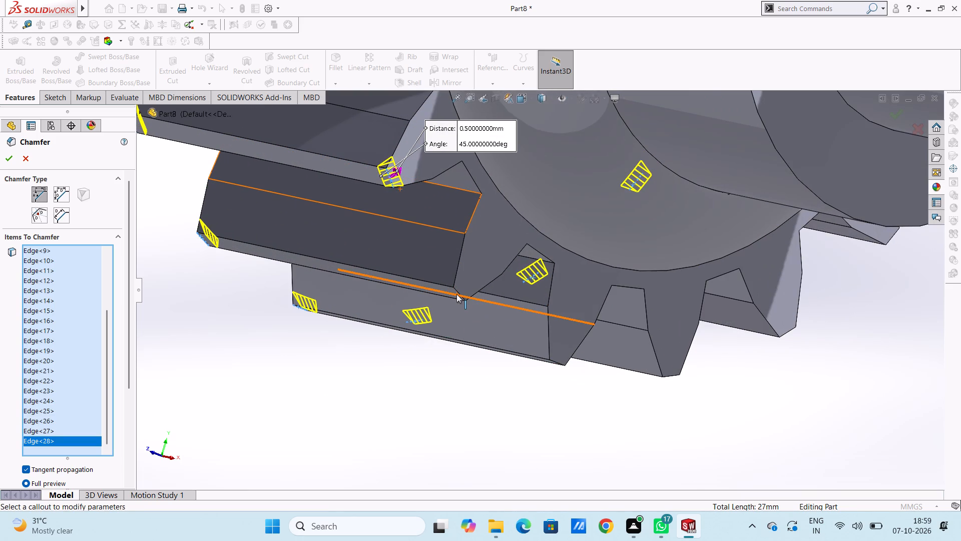
left_click(456, 293)
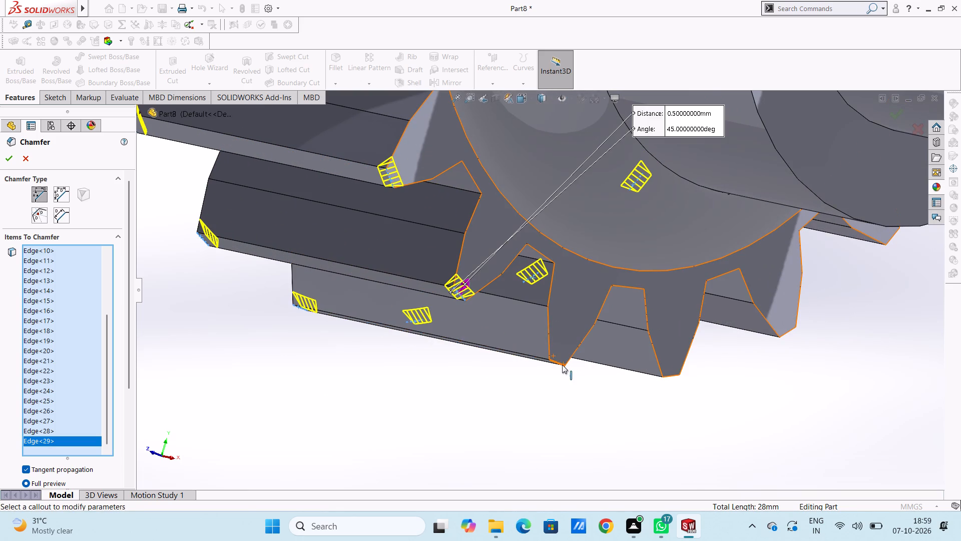
left_click(559, 363)
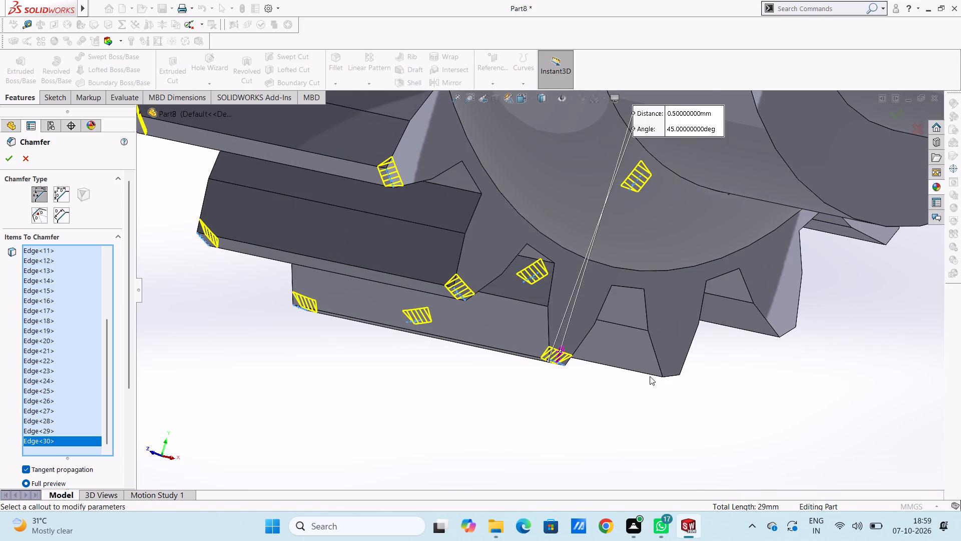
left_click(673, 376)
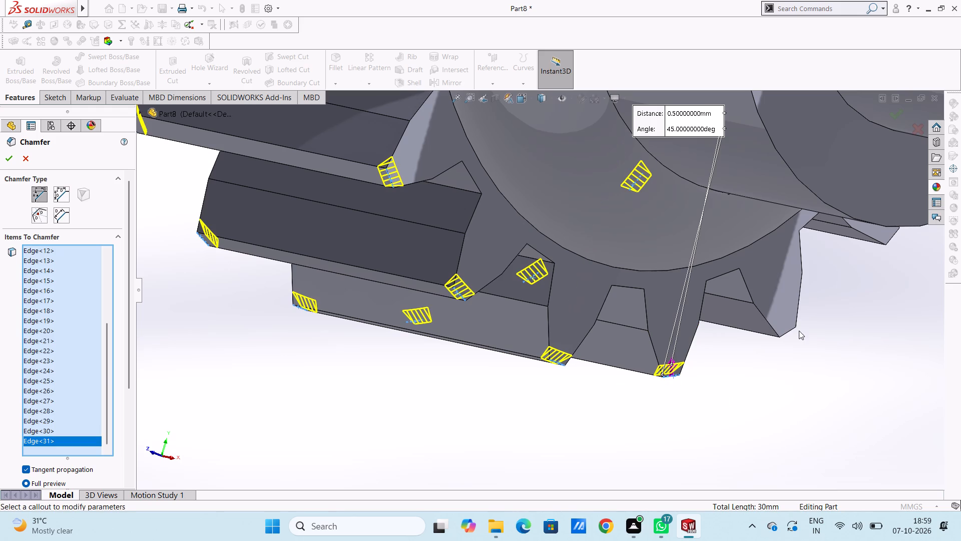
left_click(789, 333)
Add the last two unselected hub-side tooth tip edges to the 0.50 mm, 45-degree chamfer selection.
scroll(808, 342, "up", 5)
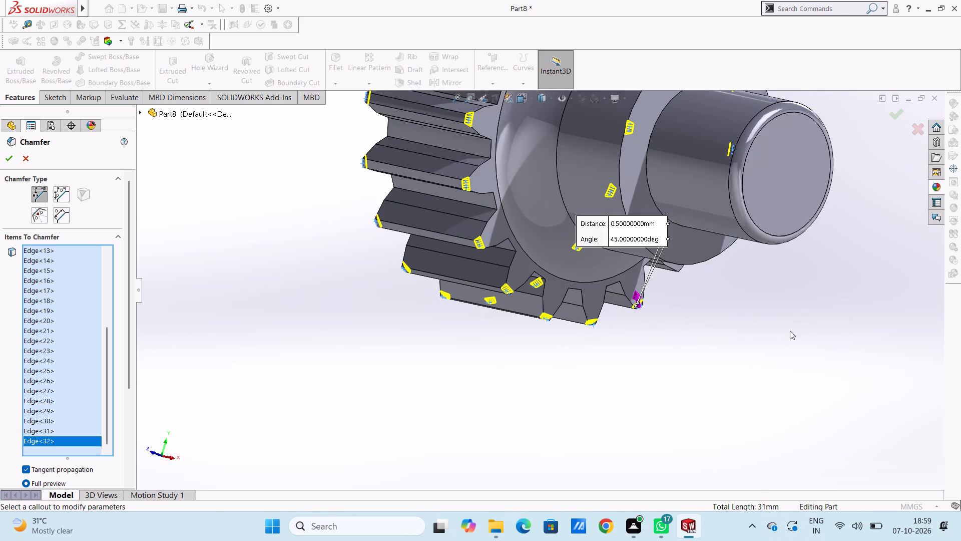
middle_click_drag(778, 350, 713, 219)
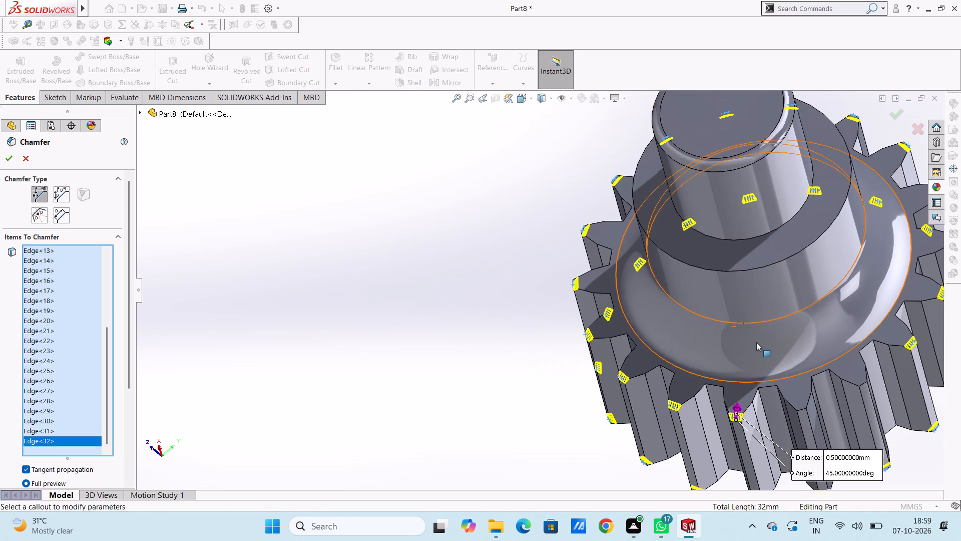
middle_click_drag(770, 292, 817, 315)
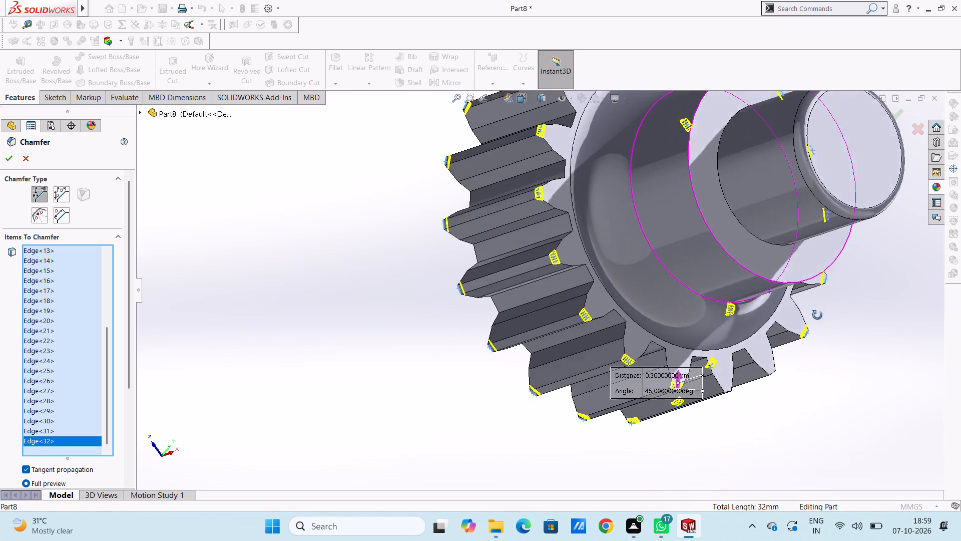
middle_click_drag(817, 315, 834, 319)
scroll(742, 395, "down", 3)
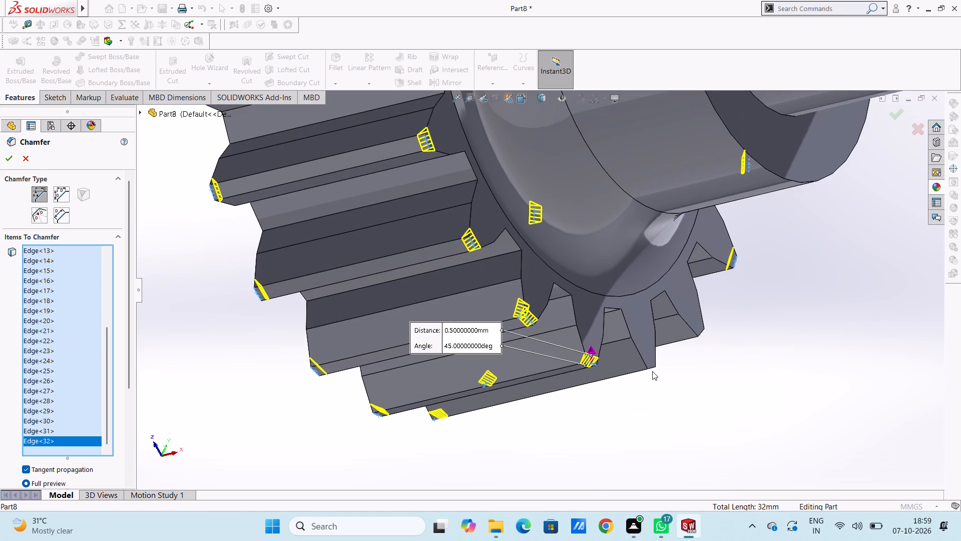
left_click(651, 368)
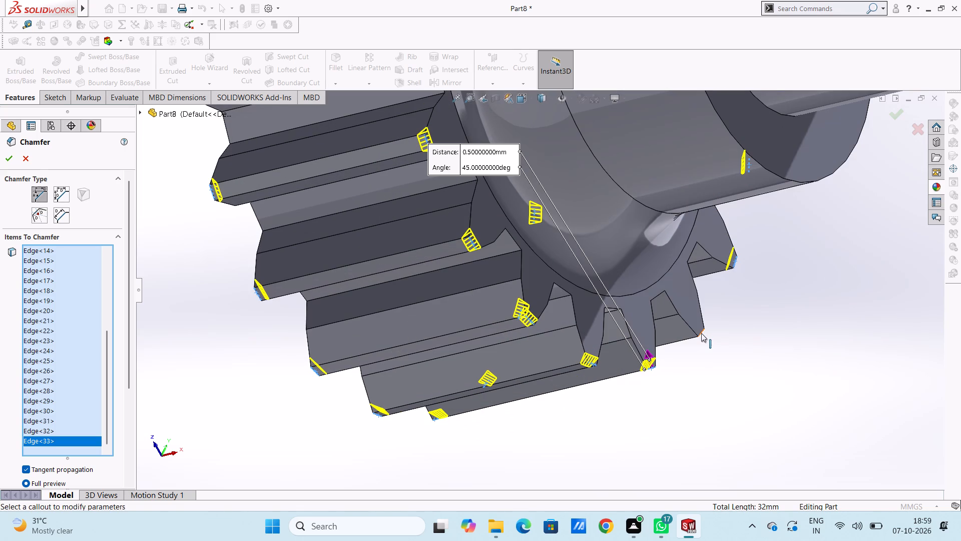
left_click(701, 333)
Check the selected tooth tip edges on both gear faces and apply the 0.50 mm, 45-degree chamfer.
scroll(740, 297, "up", 4)
middle_click_drag(720, 183, 710, 231)
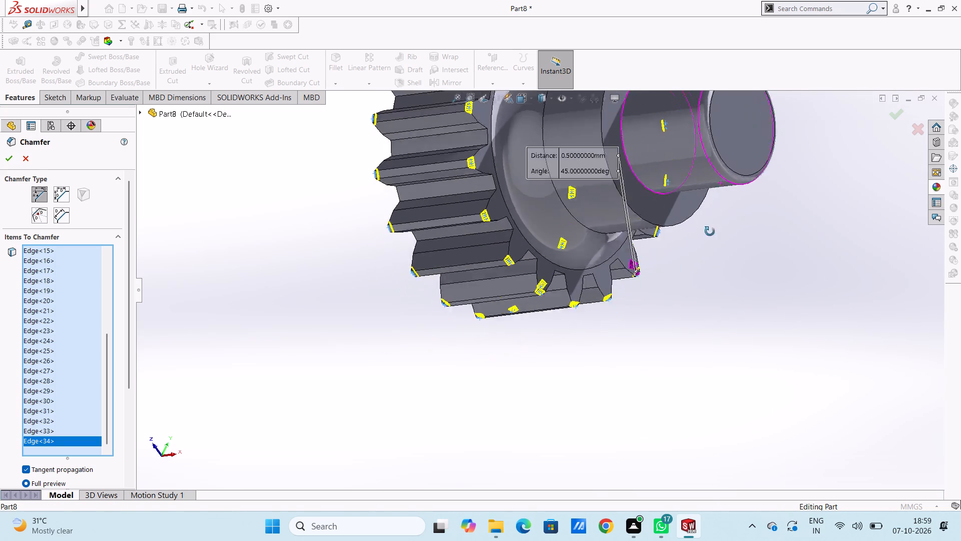
middle_click_drag(710, 231, 685, 257)
scroll(699, 258, "up", 5)
middle_click_drag(722, 204, 619, 190)
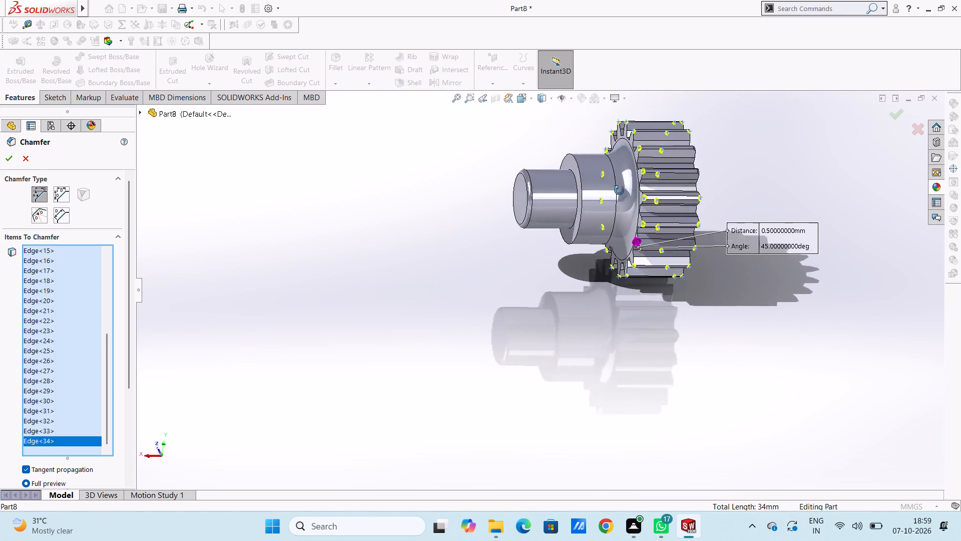
middle_click_drag(619, 190, 701, 206)
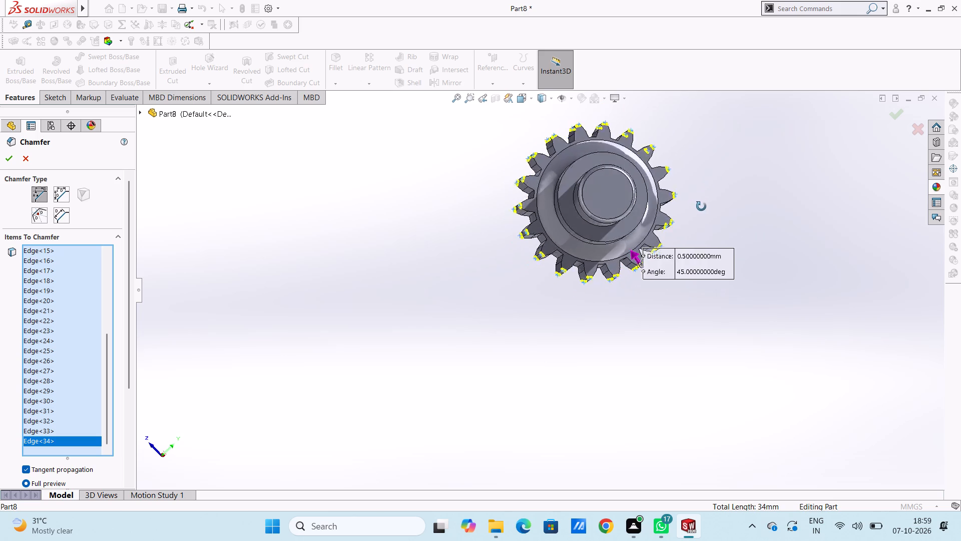
middle_click_drag(701, 206, 706, 186)
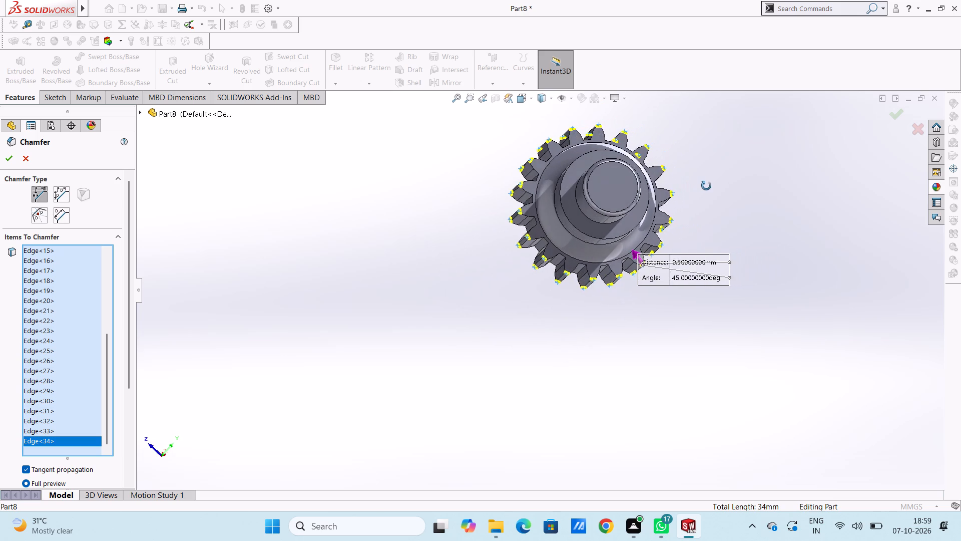
middle_click_drag(706, 186, 558, 292)
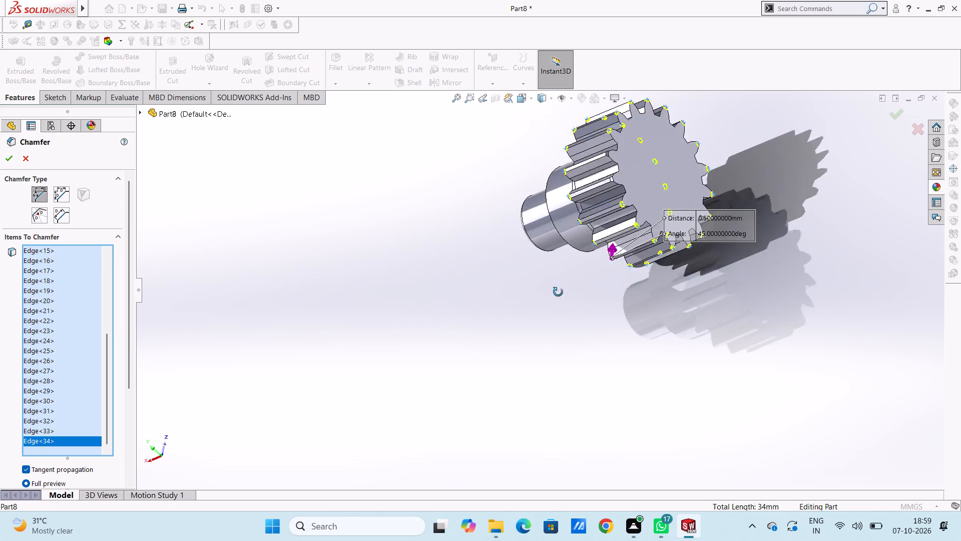
middle_click_drag(558, 292, 527, 322)
left_click(10, 160)
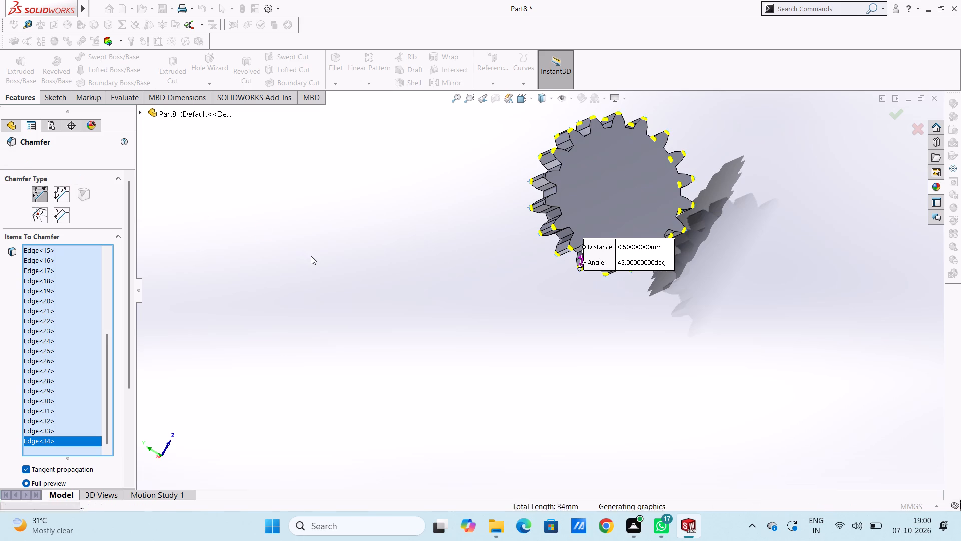
Examine the chamfered tooth tips on both gear faces and the stepped hub from all sides.
middle_click_drag(339, 296, 473, 305)
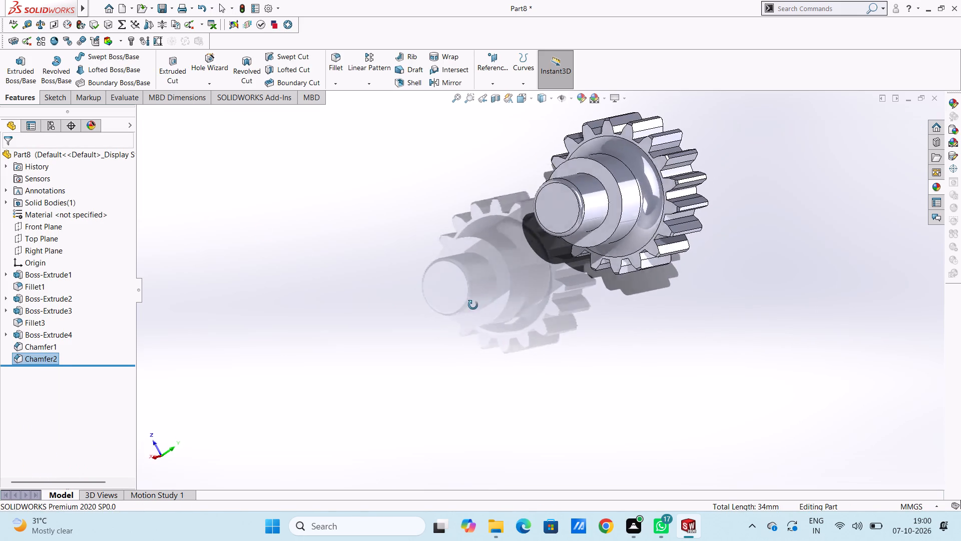
middle_click_drag(473, 305, 467, 303)
middle_click_drag(517, 311, 556, 222)
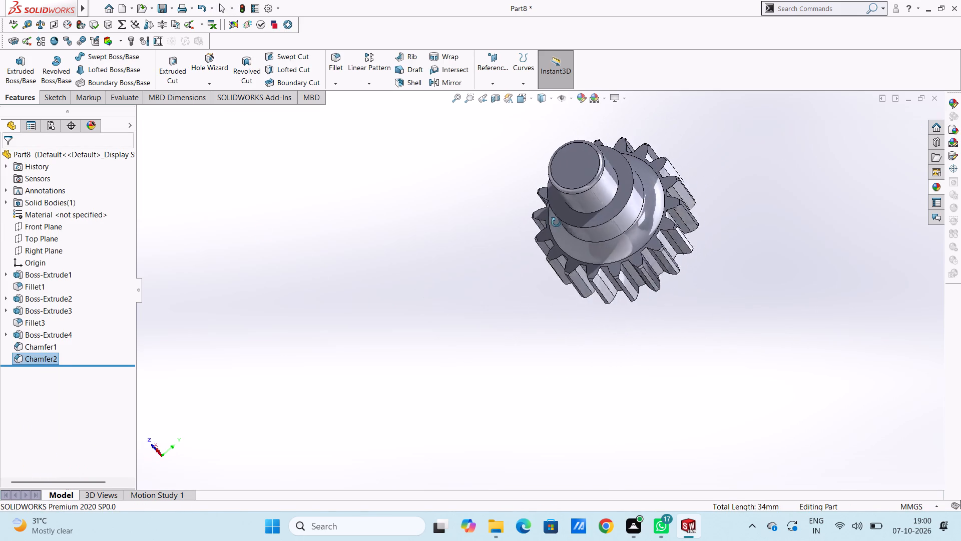
middle_click_drag(556, 222, 567, 220)
middle_click_drag(682, 330, 671, 204)
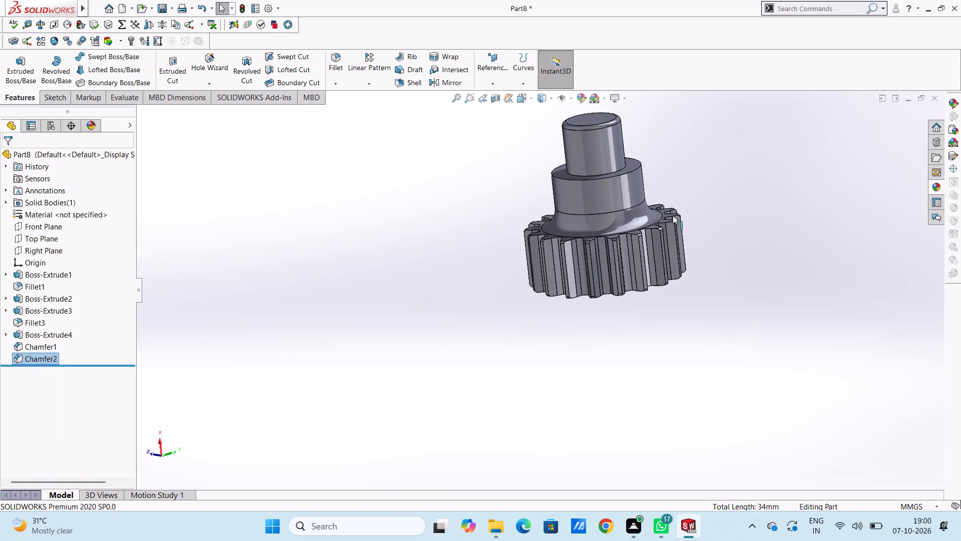
middle_click_drag(713, 369, 673, 272)
middle_click_drag(707, 395, 694, 232)
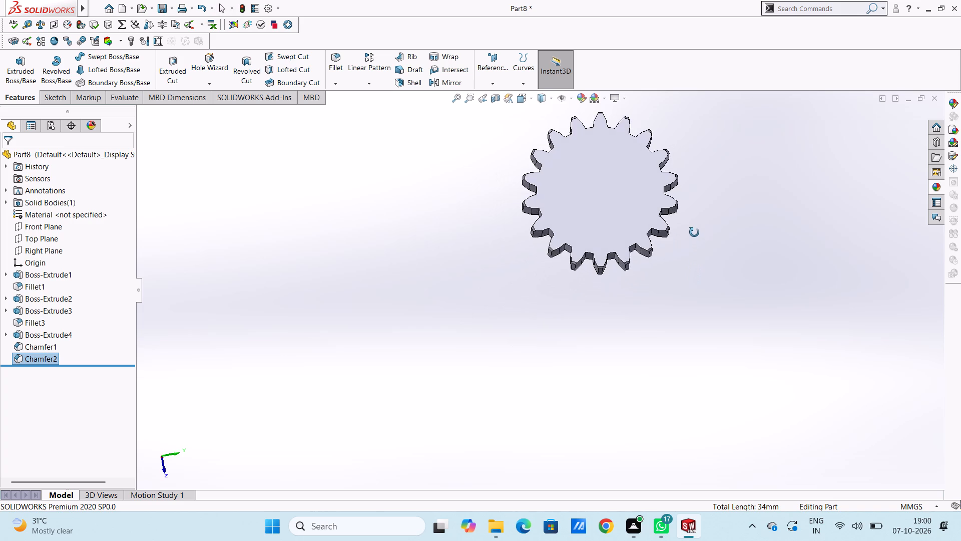
middle_click_drag(694, 232, 646, 295)
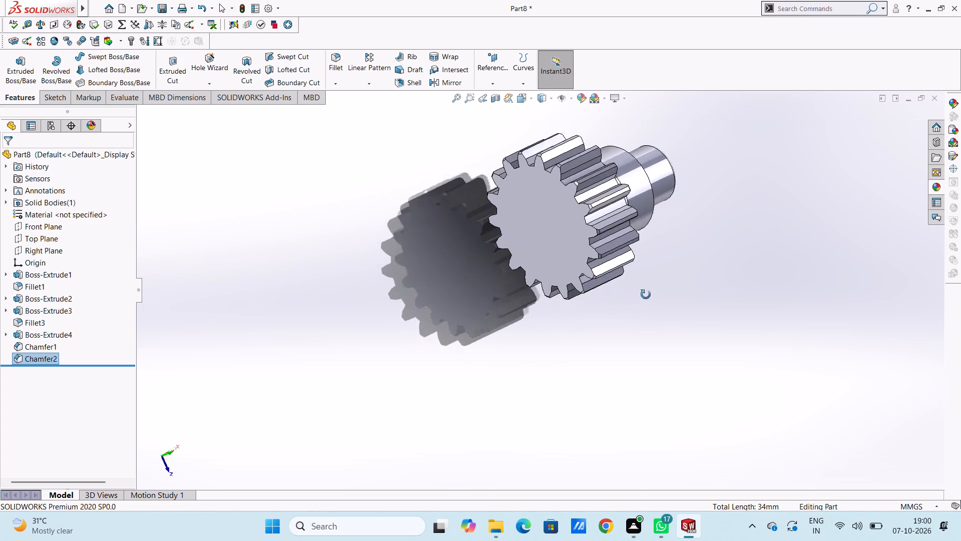
middle_click_drag(646, 295, 741, 290)
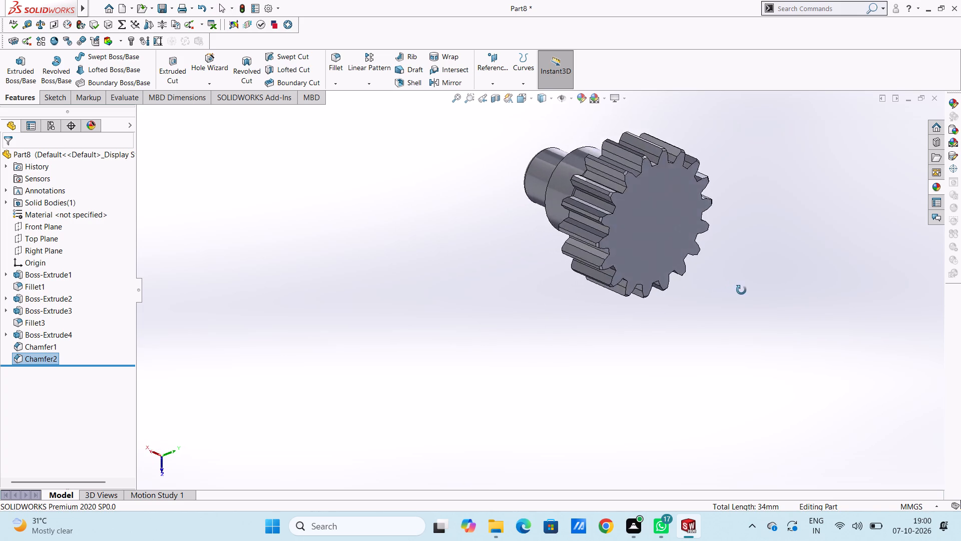
middle_click_drag(741, 290, 725, 342)
scroll(709, 327, "up", 1)
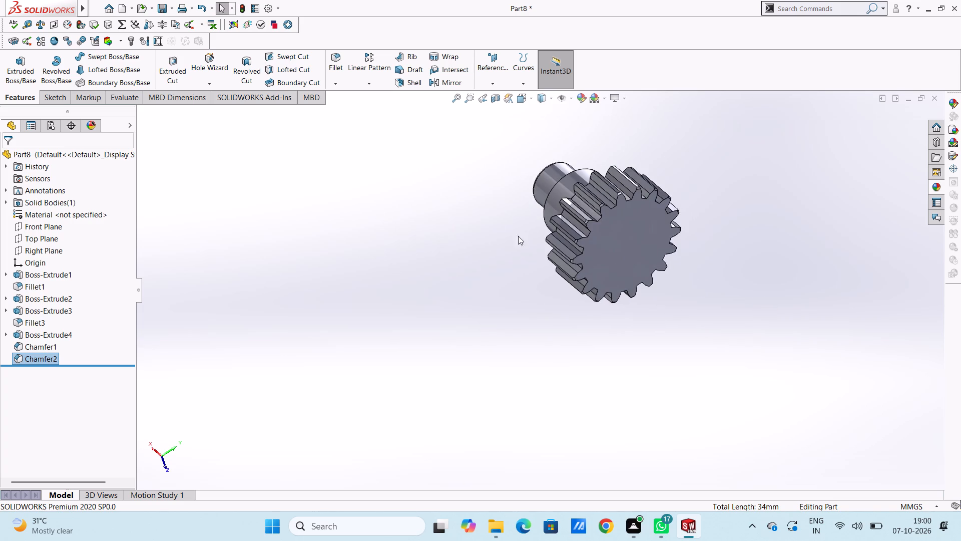
middle_click_drag(425, 188, 398, 309)
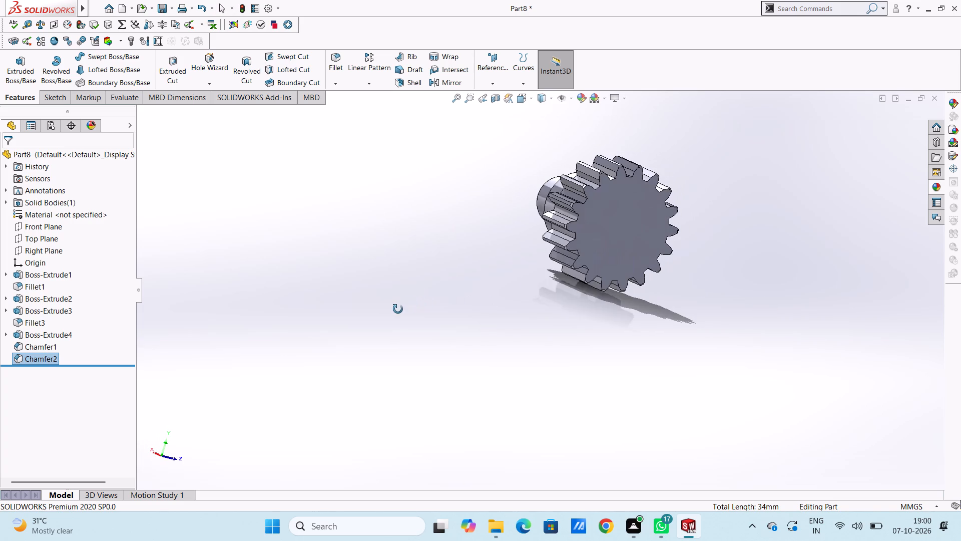
middle_click_drag(398, 309, 447, 319)
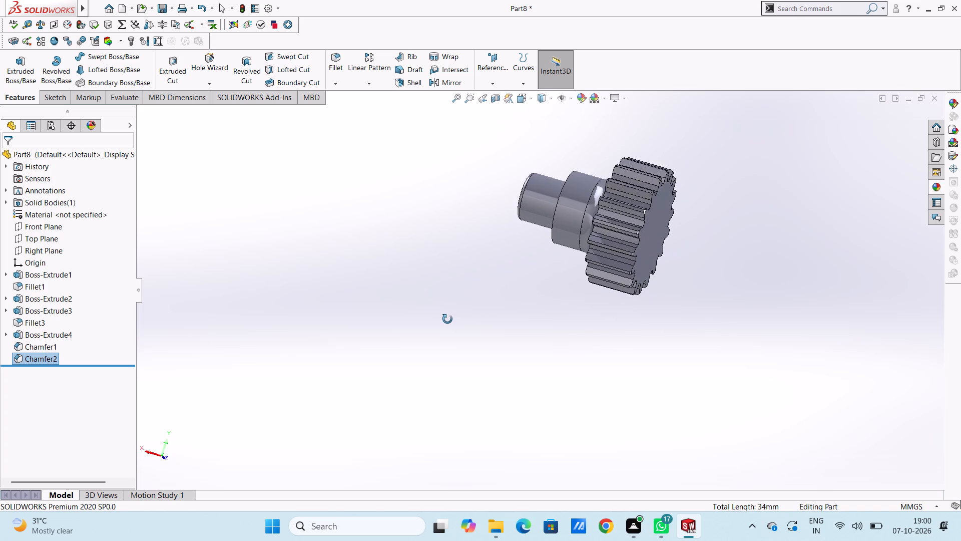
middle_click_drag(447, 319, 430, 319)
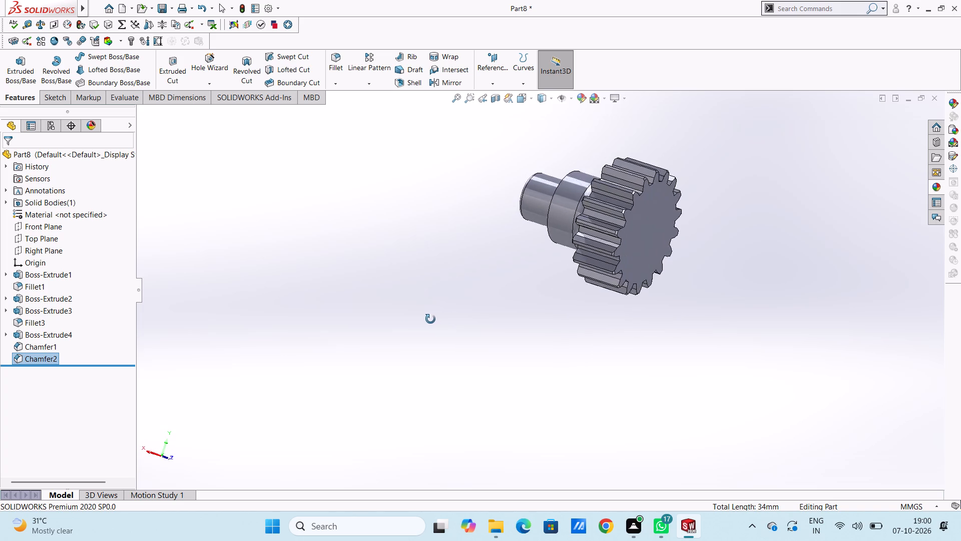
middle_click_drag(430, 319, 309, 318)
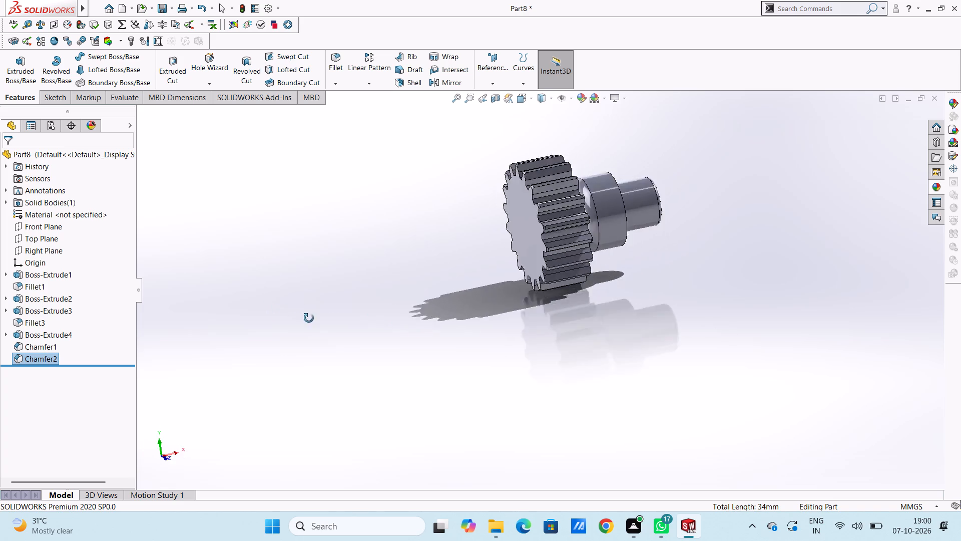
middle_click_drag(309, 318, 371, 324)
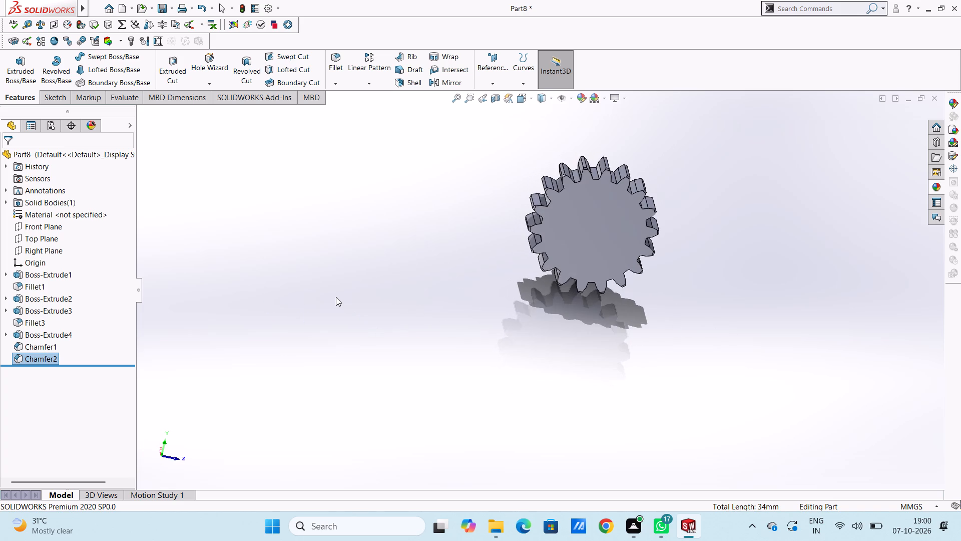
Start a sketch on the gear's flat outer face and draw an origin-centred circle about 19.6 mm in diameter.
key("ctrl+3")
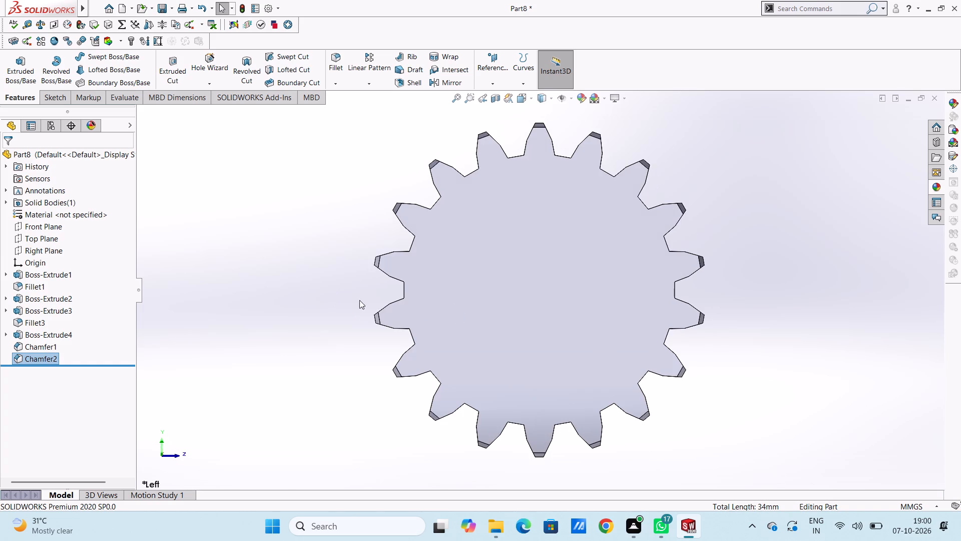
left_click(496, 298)
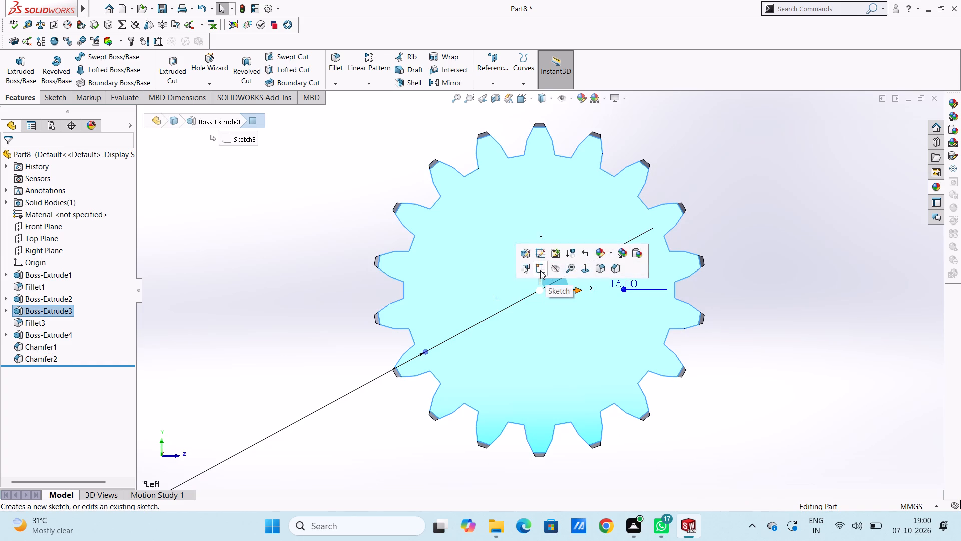
left_click(540, 270)
left_click(295, 263)
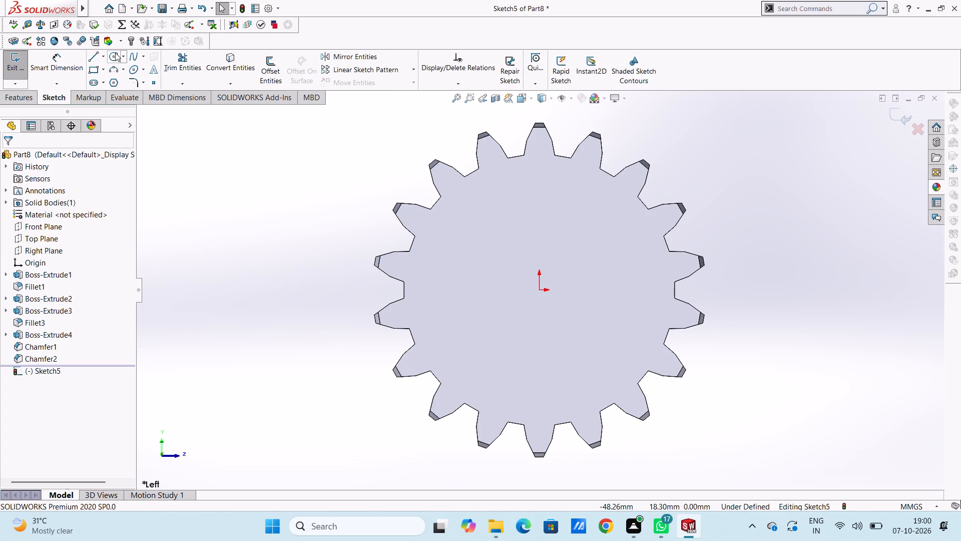
left_click(115, 52)
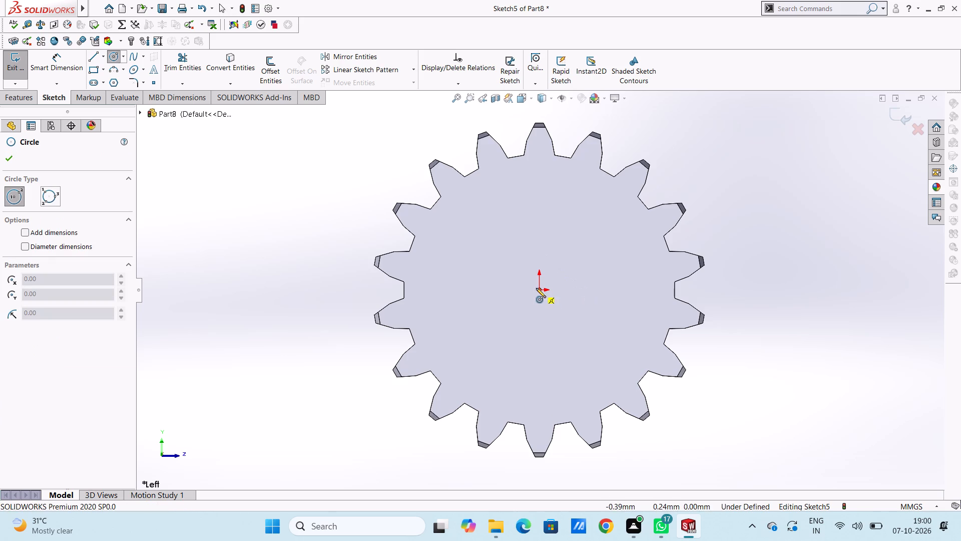
left_click(538, 289)
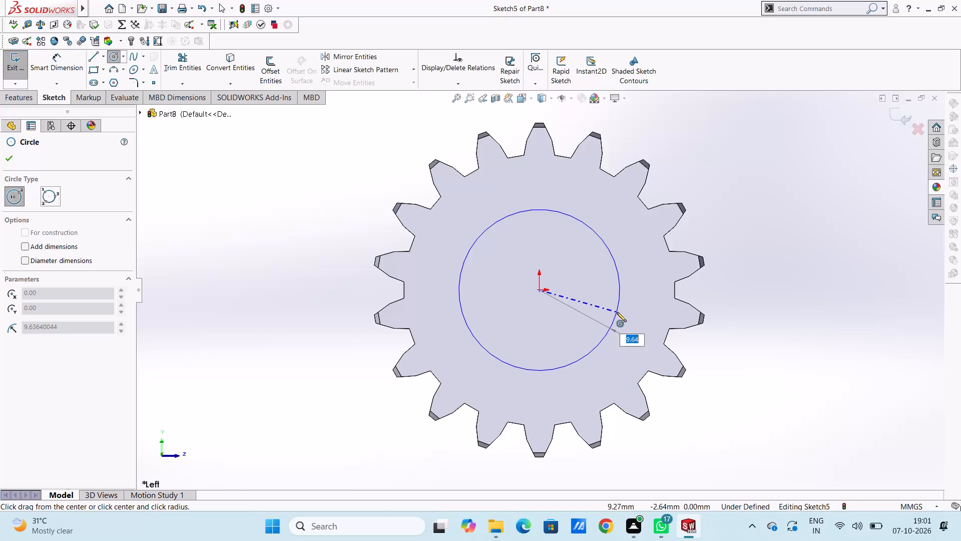
left_click(616, 318)
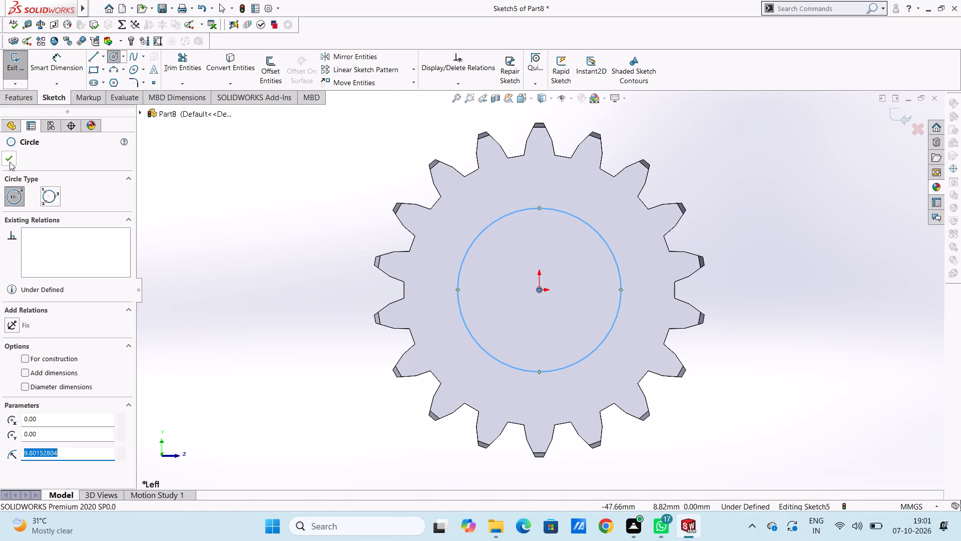
left_click(10, 162)
Dimension the sketched circle's diameter as 25 mm.
left_click(68, 63)
scroll(267, 171, "up", 5)
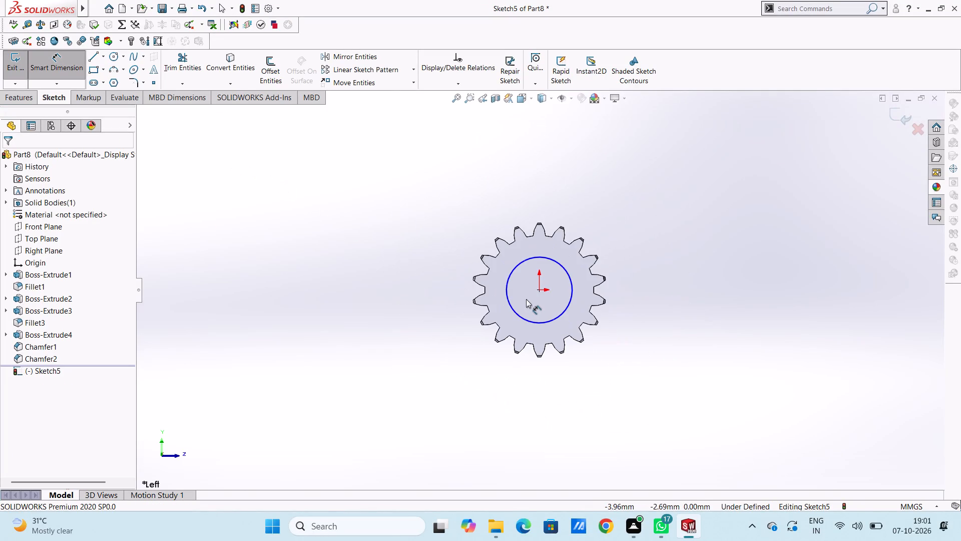
left_click(555, 322)
left_click(696, 367)
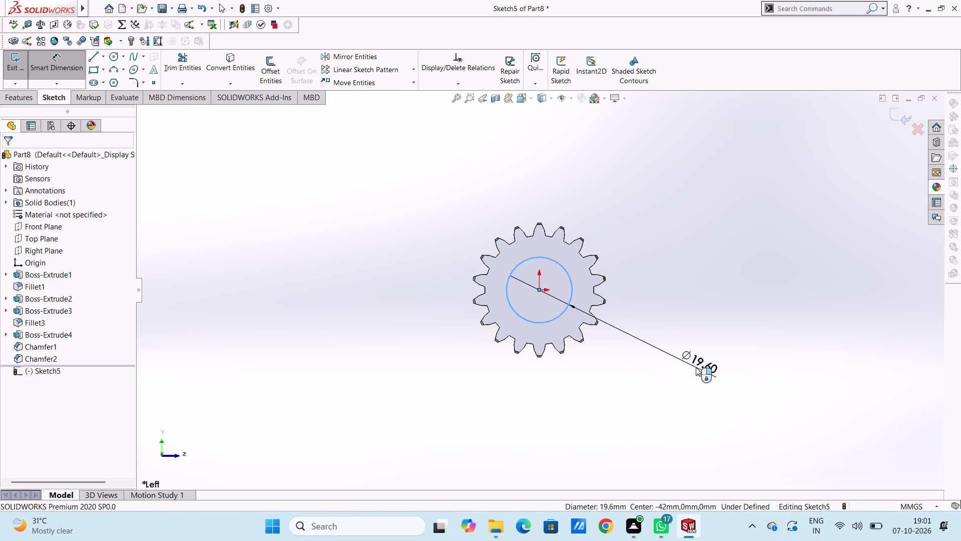
type("25")
key("Return")
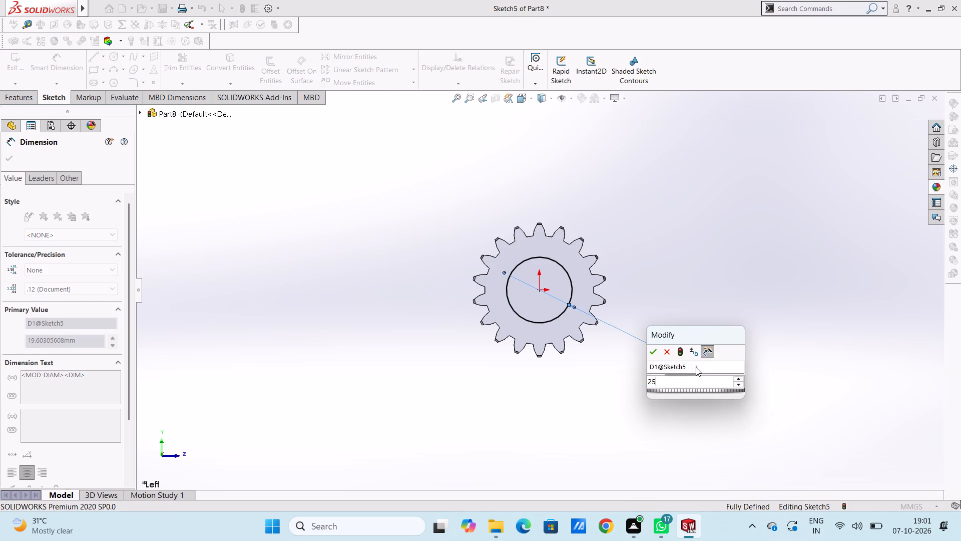
left_click(366, 230)
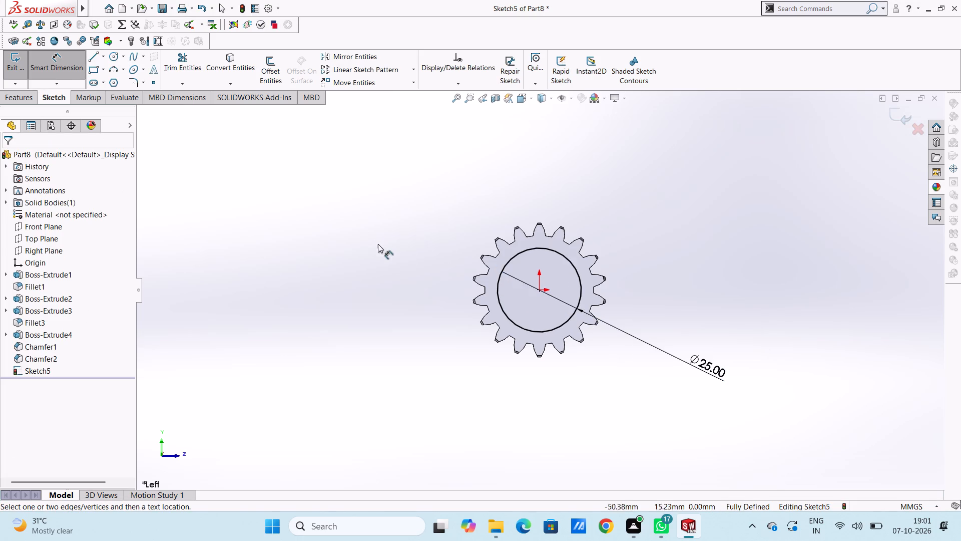
Set the diameter of the sketched circle on the gear's outer face to 23 mm.
middle_click_drag(376, 243, 453, 286)
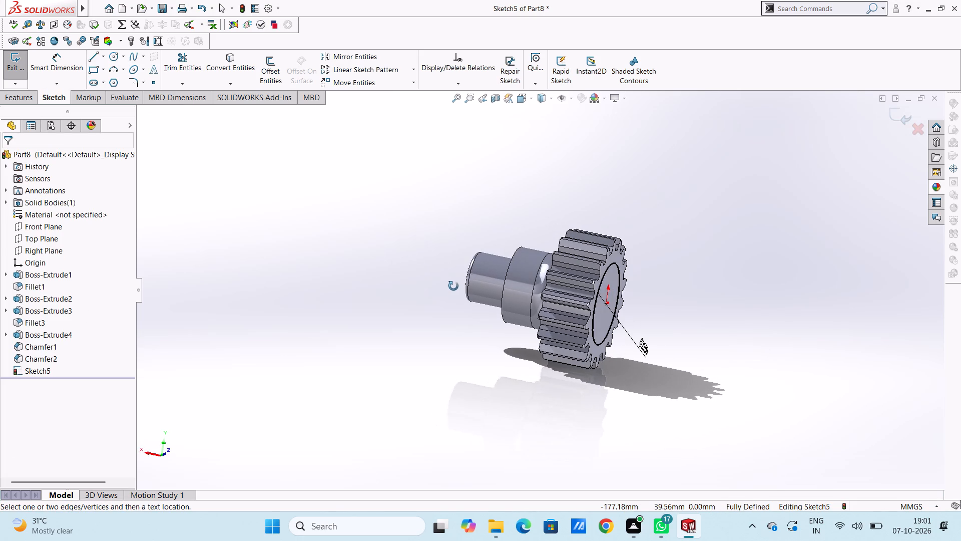
middle_click_drag(453, 286, 475, 293)
scroll(423, 273, "up", 4)
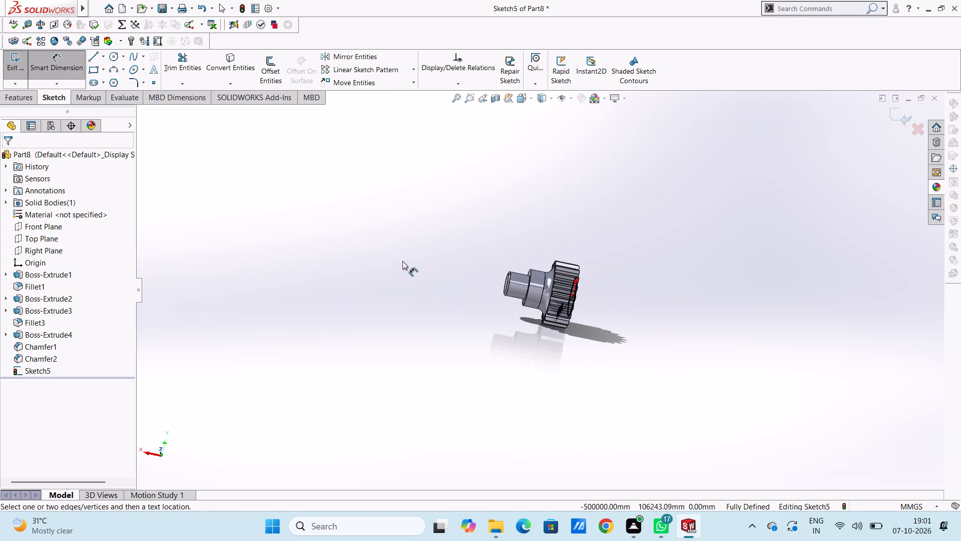
middle_click_drag(402, 260, 378, 236)
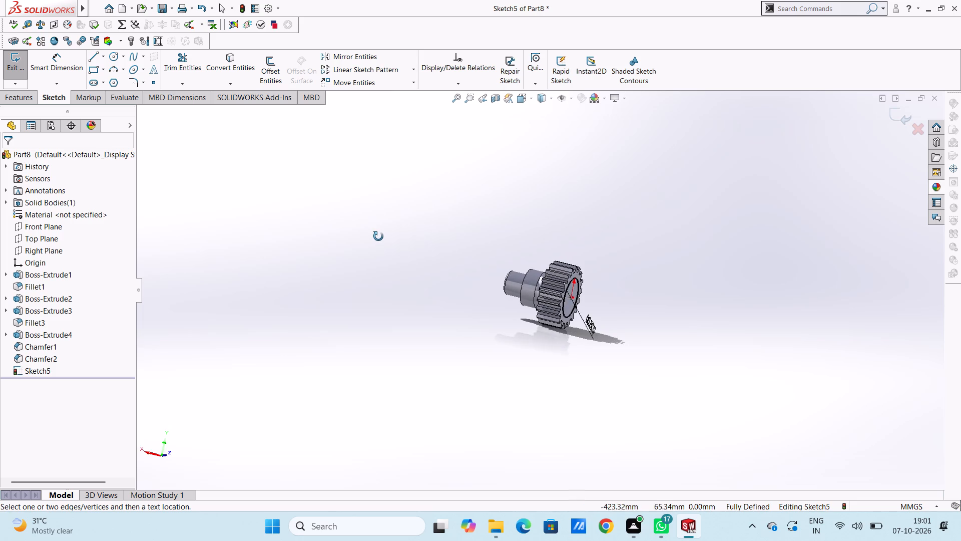
middle_click_drag(378, 236, 386, 243)
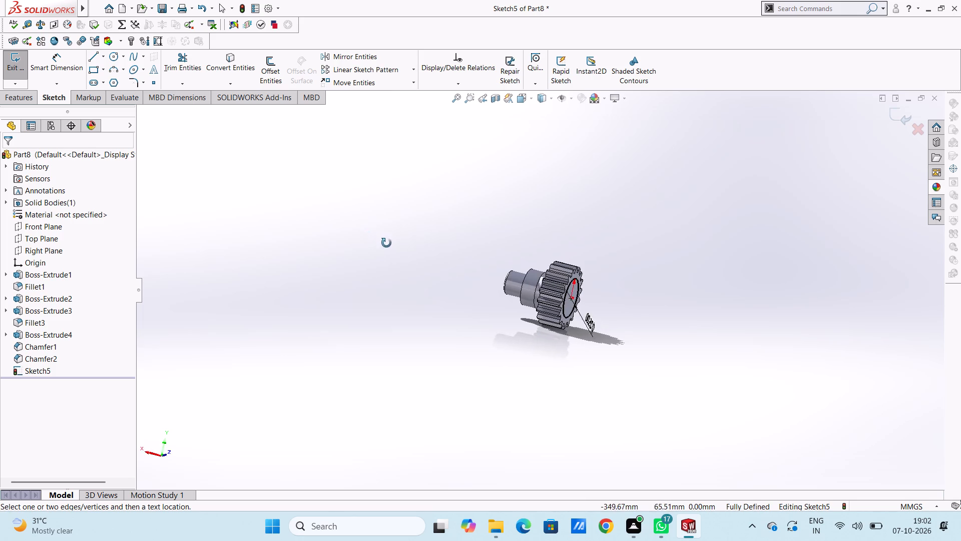
middle_click_drag(386, 243, 396, 247)
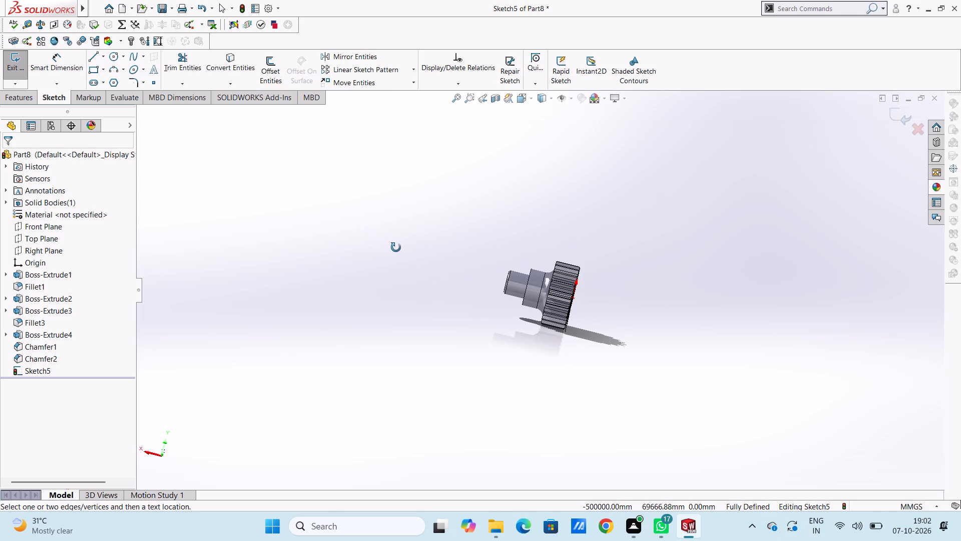
middle_click_drag(396, 247, 352, 231)
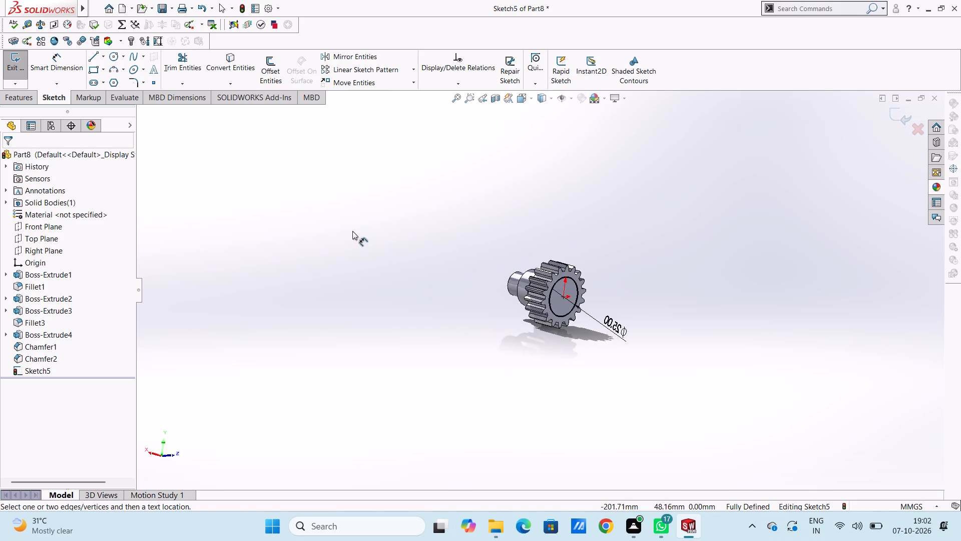
double_click(622, 331)
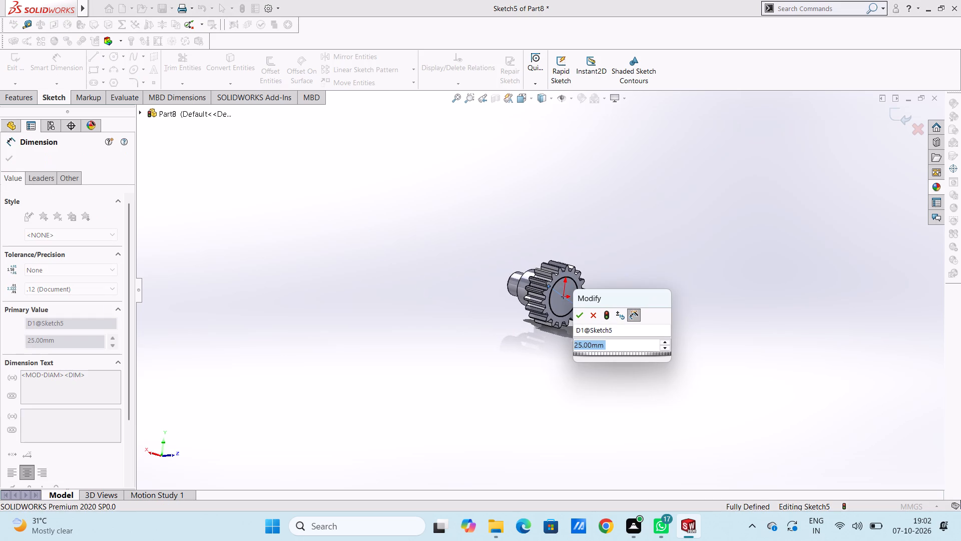
type("23")
key("Return")
left_click(434, 312)
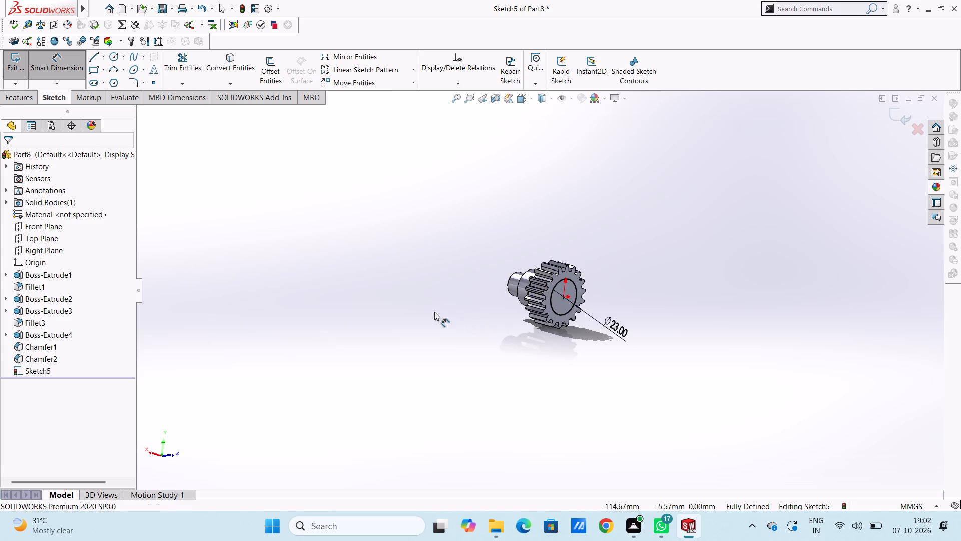
Extrude the 23 mm circle as a blind boss 18 mm outward from the gear face, merged with the body.
left_click(28, 101)
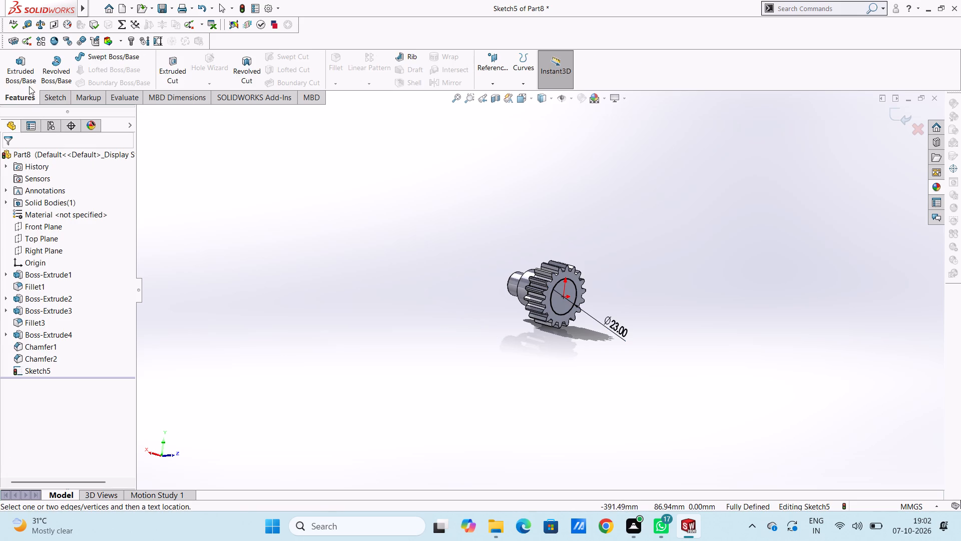
left_click(27, 77)
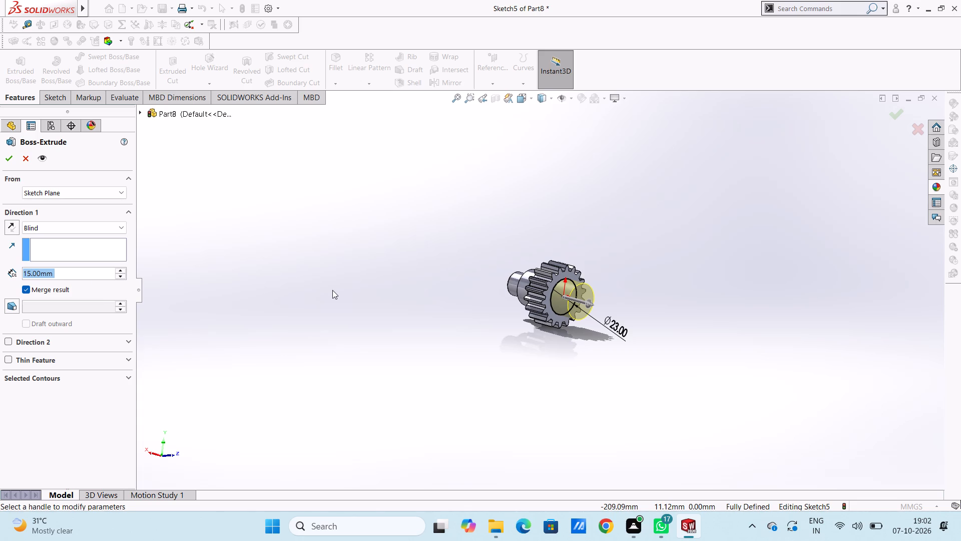
type("18")
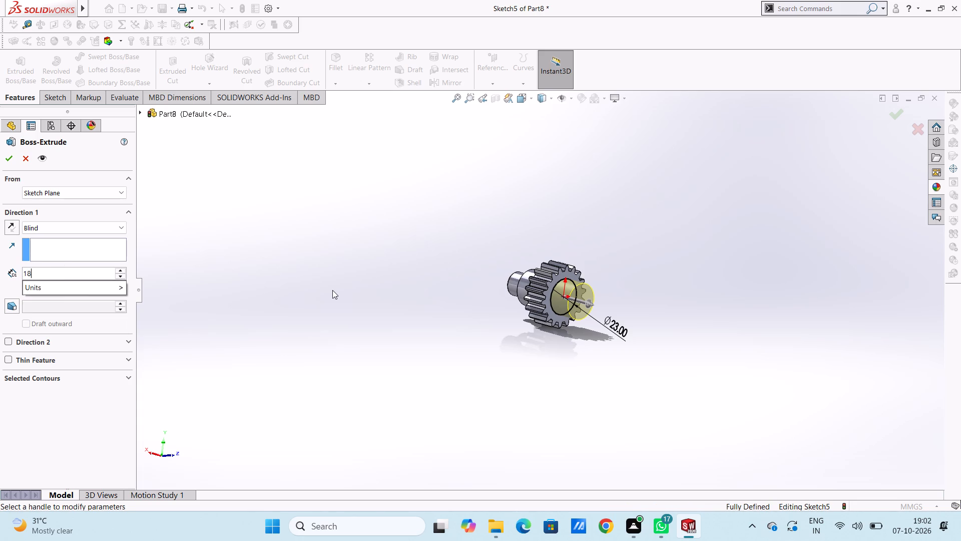
key("Return")
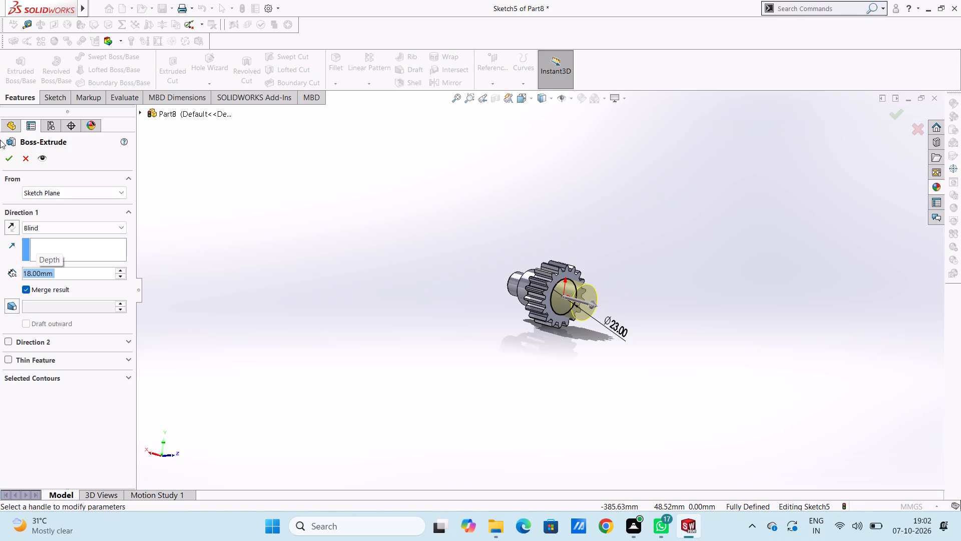
left_click(15, 160)
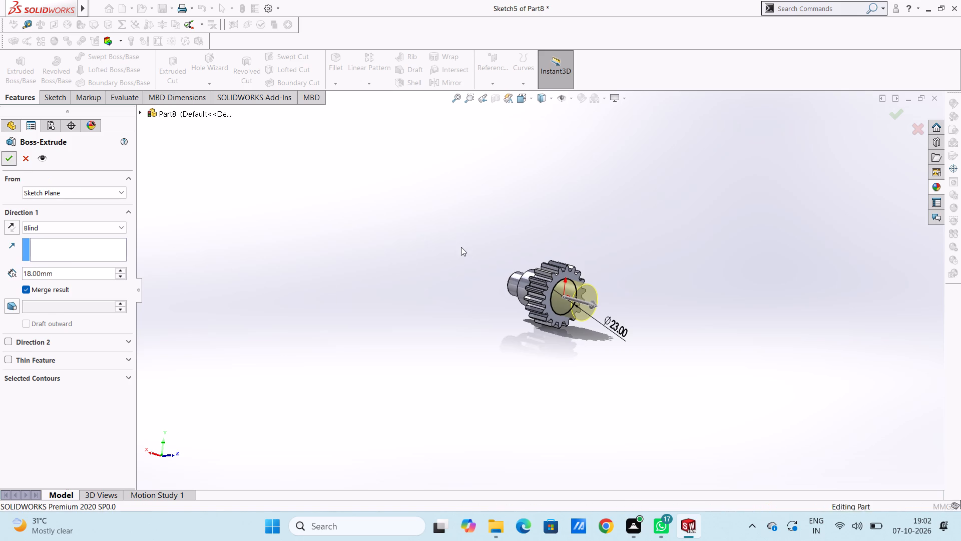
left_click(461, 247)
Start a symmetric fillet on the circular edge where the new boss meets the gear face, with a 3 mm radius.
middle_click_drag(627, 258, 686, 294)
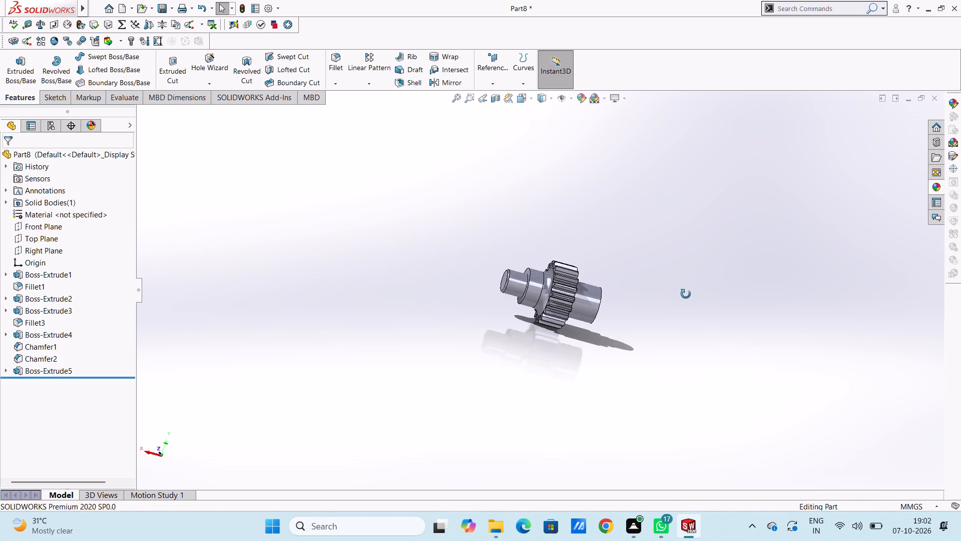
middle_click_drag(686, 294, 626, 285)
scroll(543, 277, "down", 8)
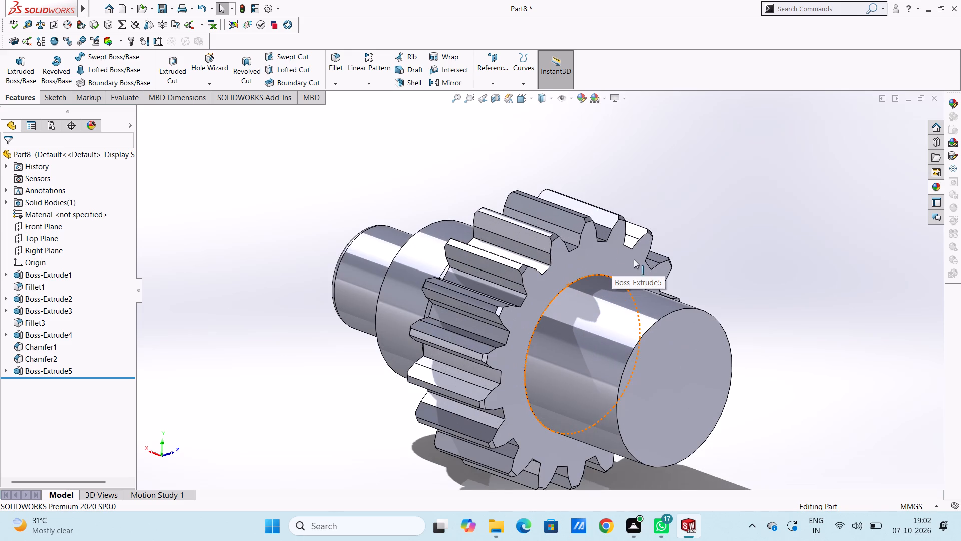
left_click(335, 61)
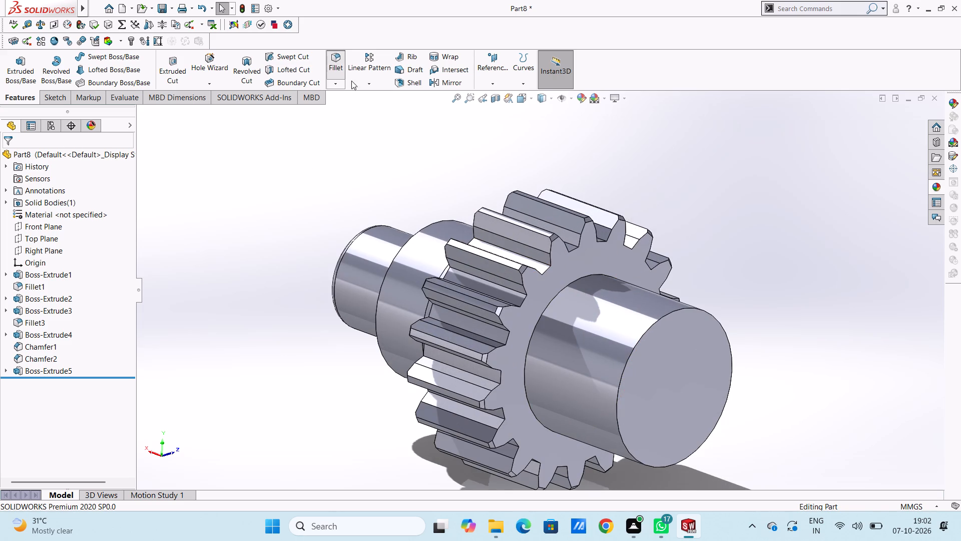
scroll(585, 282, "down", 4)
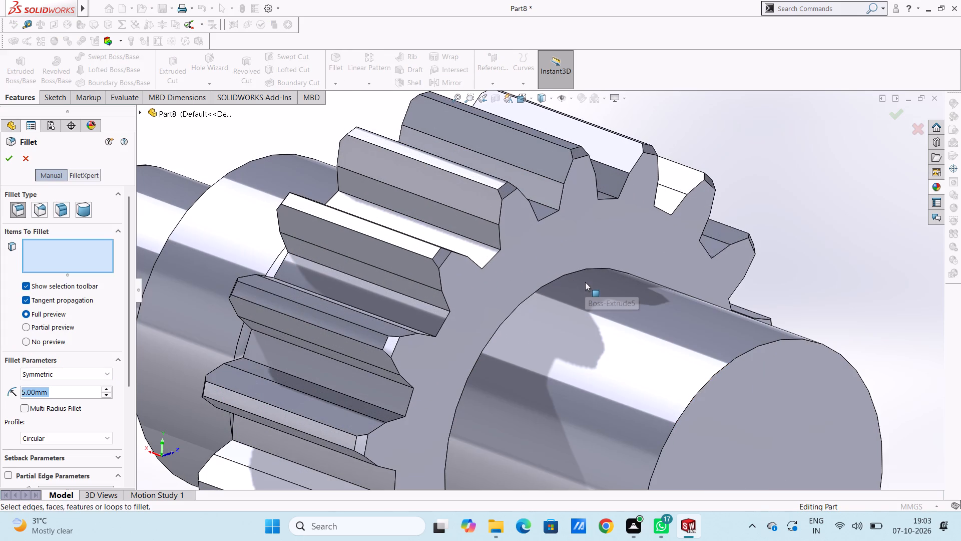
left_click(575, 272)
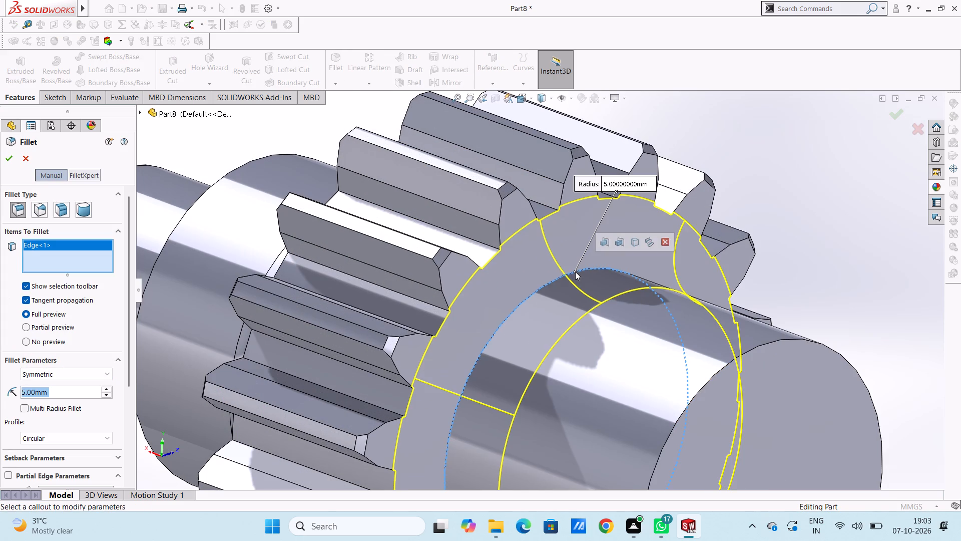
scroll(575, 272, "up", 9)
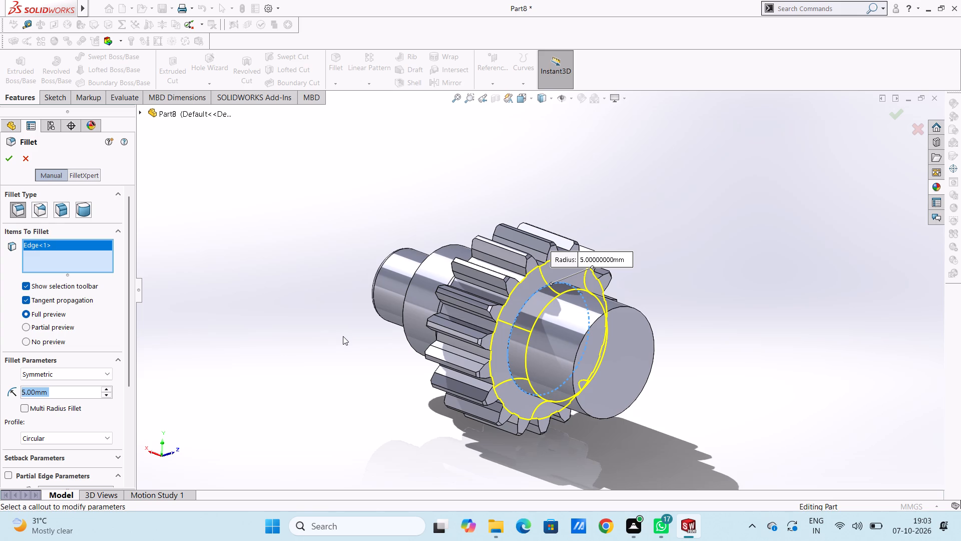
middle_click_drag(343, 337, 327, 307)
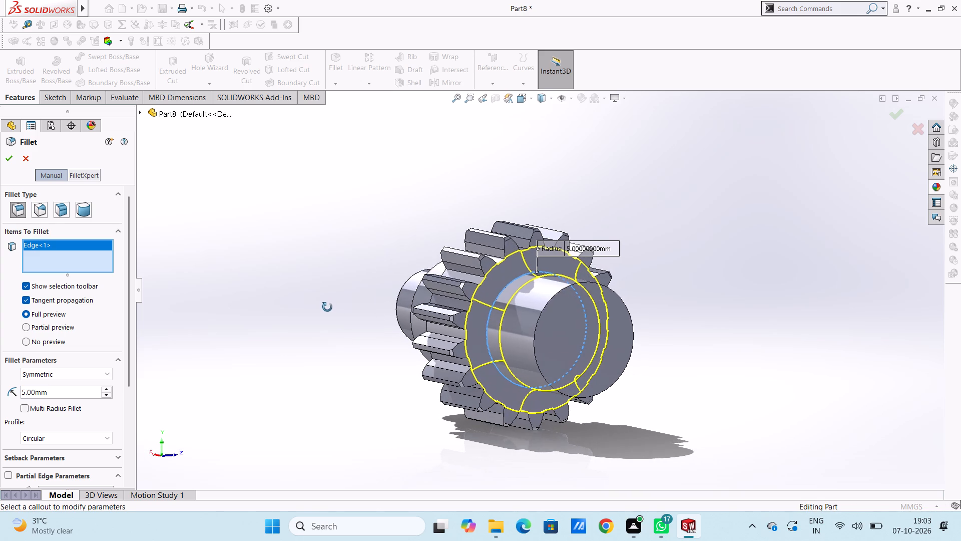
middle_click_drag(327, 307, 391, 354)
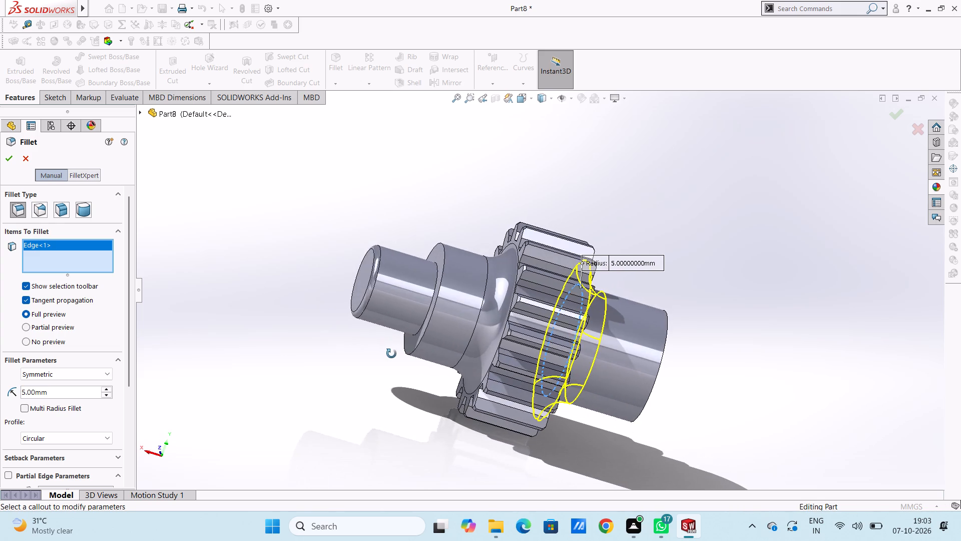
middle_click_drag(391, 354, 418, 363)
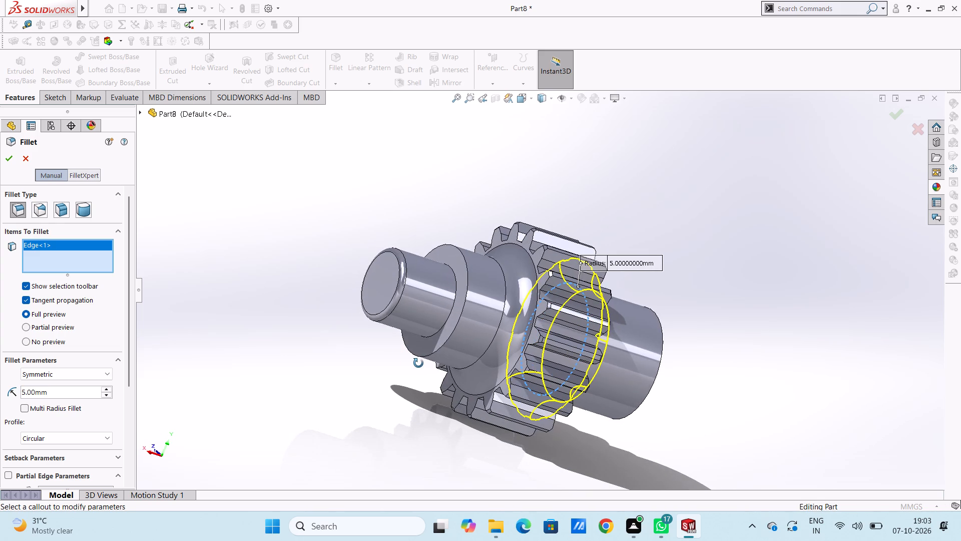
middle_click_drag(418, 363, 359, 332)
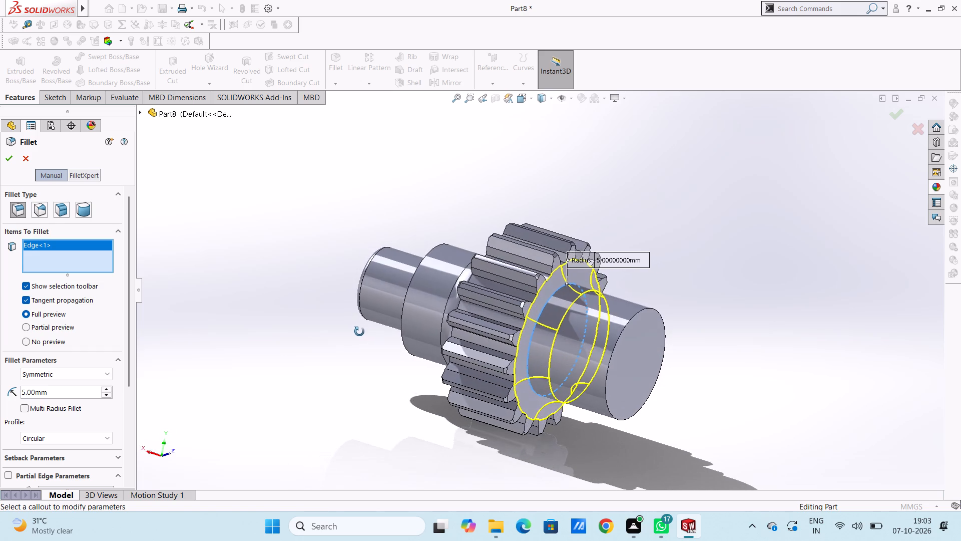
middle_click_drag(359, 332, 363, 337)
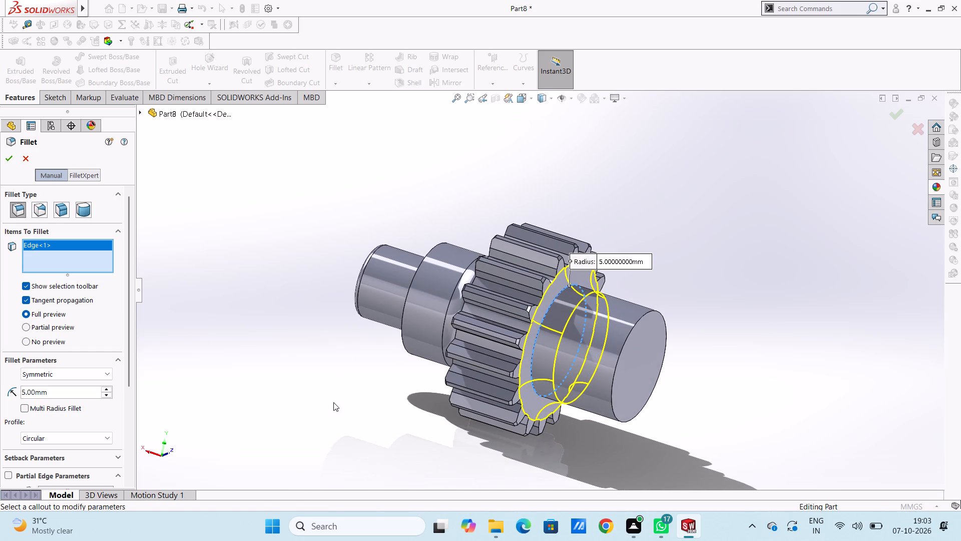
double_click(61, 390)
key("3")
key("Return")
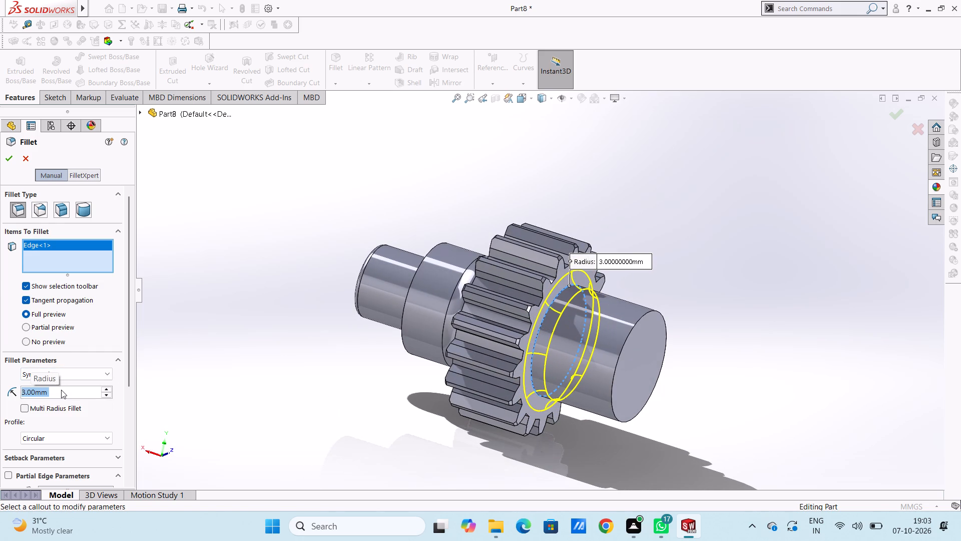
scroll(61, 390, "up", 1)
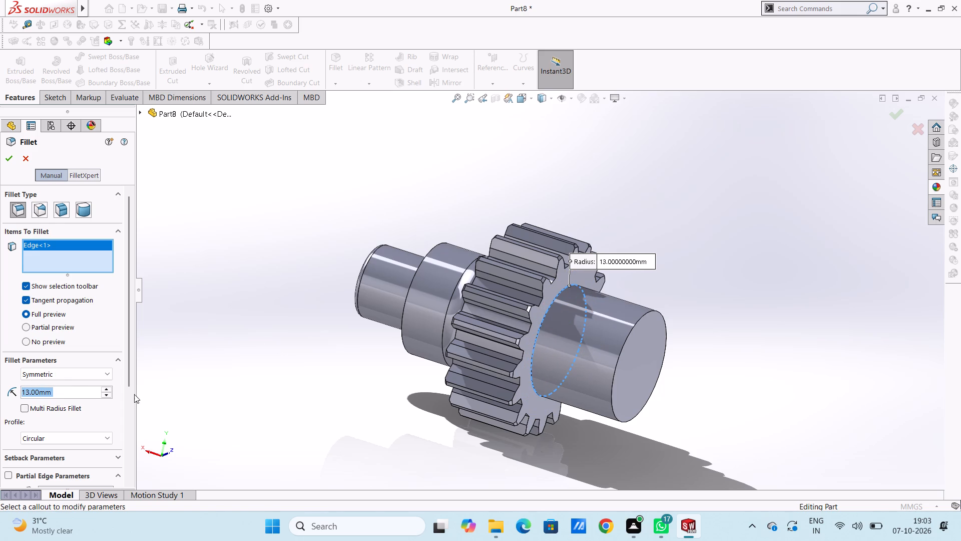
scroll(74, 382, "down", 3)
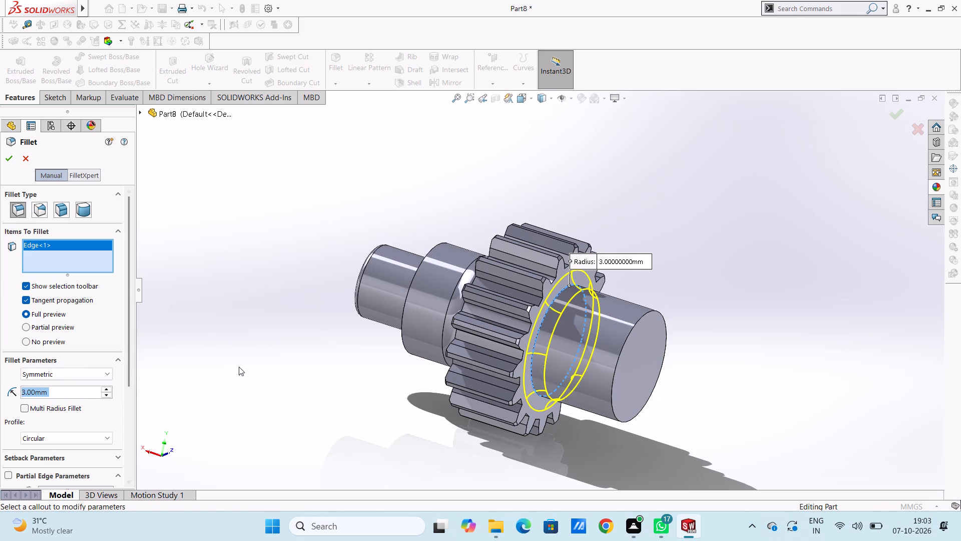
Set the fillet radius at the boss-to-gear edge to 4 mm and apply the fillet.
middle_click_drag(252, 354, 204, 313)
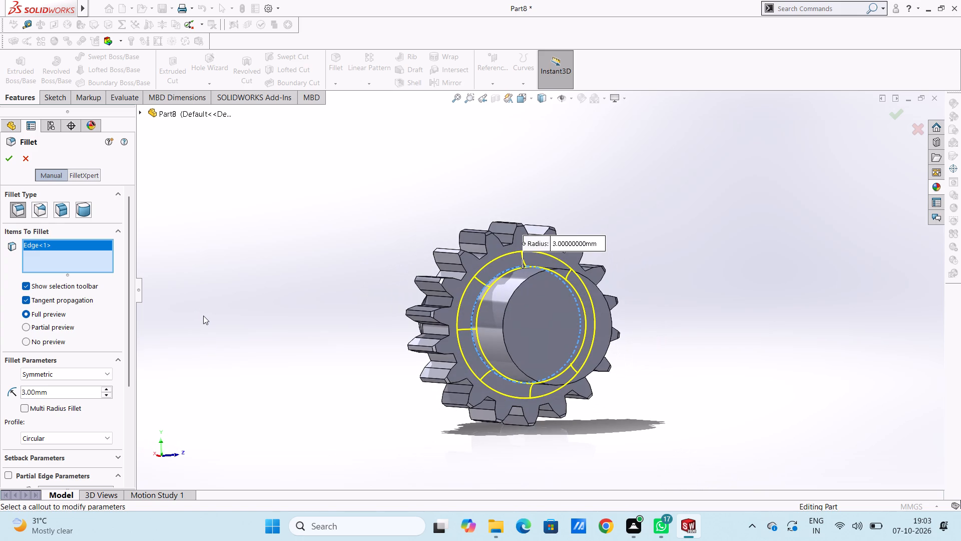
scroll(306, 289, "down", 1)
middle_click_drag(306, 290, 309, 303)
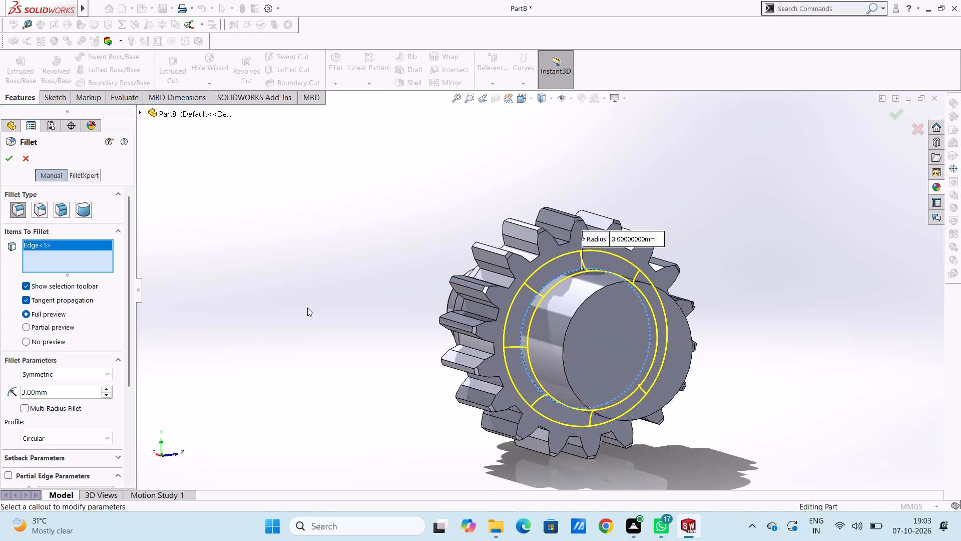
double_click(54, 390)
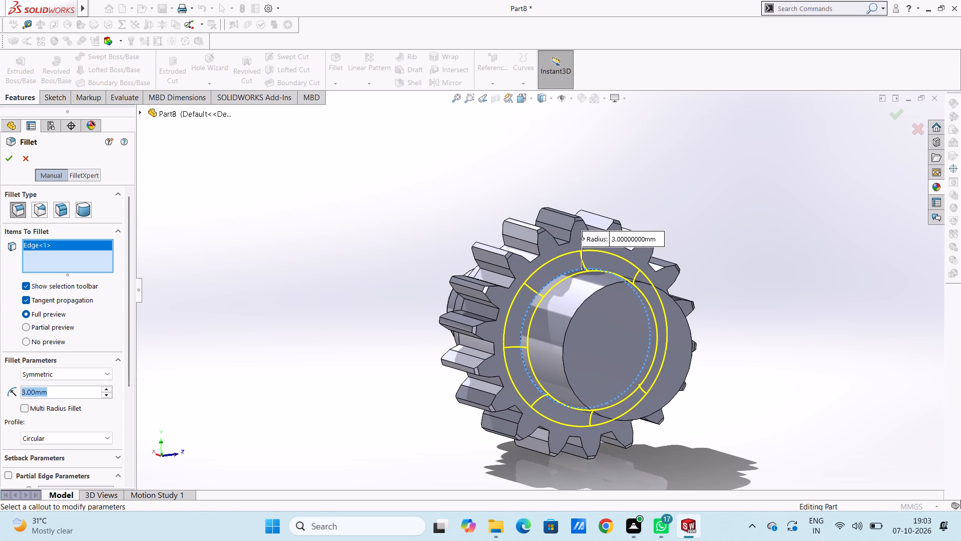
key("4")
key("Return")
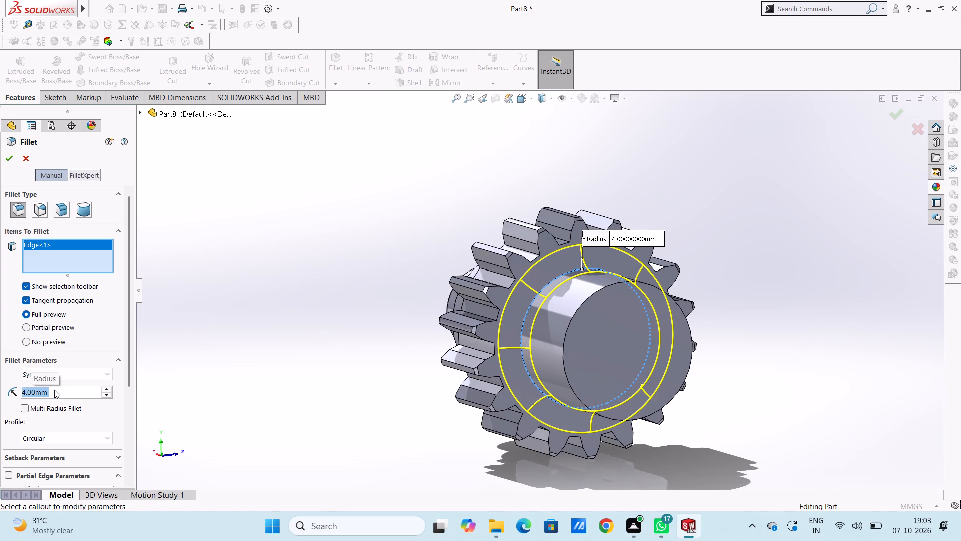
left_click(14, 163)
left_click(251, 292)
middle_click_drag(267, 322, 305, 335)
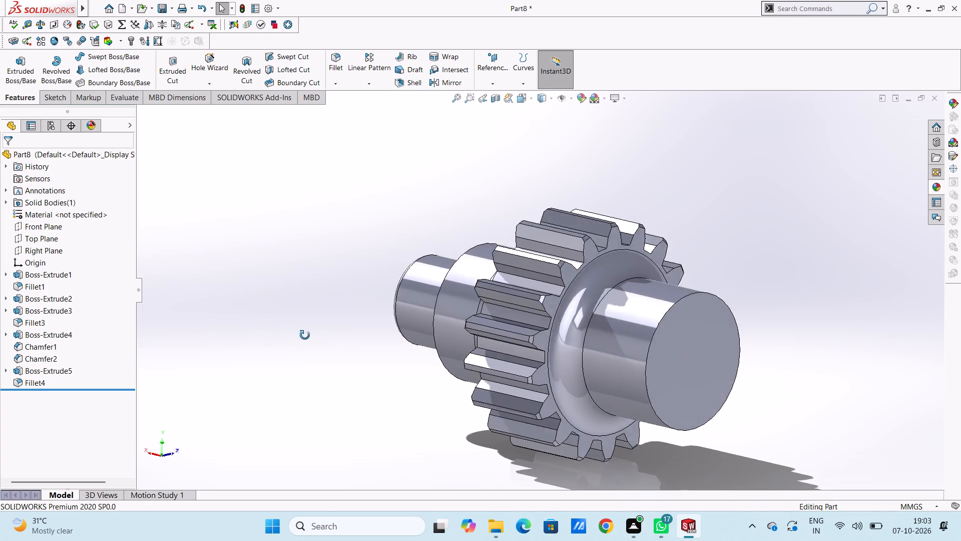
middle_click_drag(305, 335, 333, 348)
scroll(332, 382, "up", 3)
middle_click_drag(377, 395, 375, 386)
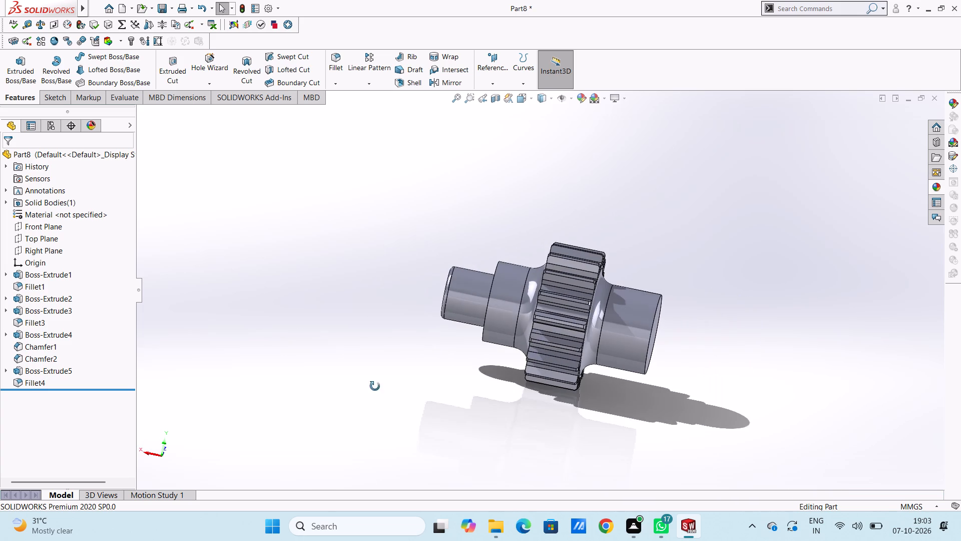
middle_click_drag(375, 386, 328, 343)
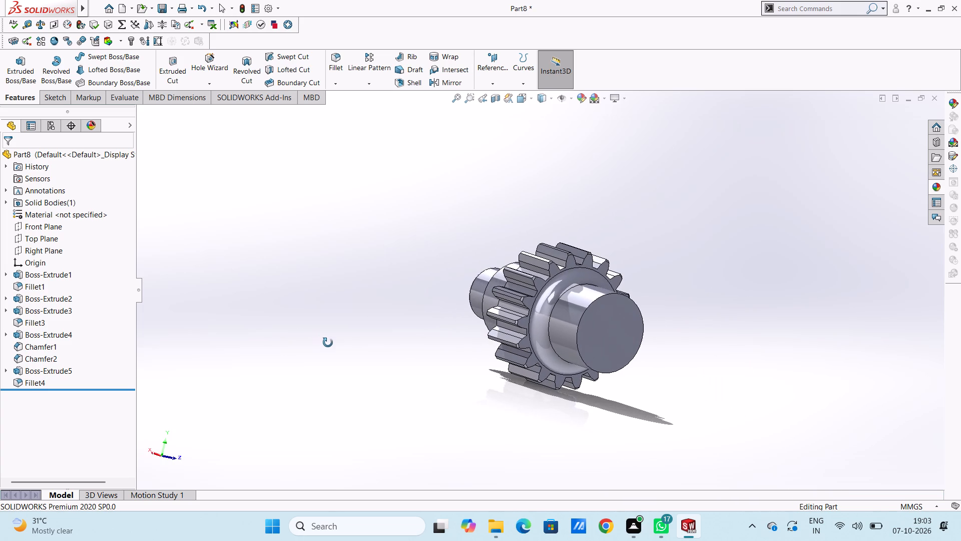
Examine the stepped shaft from both ends and the side, checking the bosses and fillets around the gear.
middle_click_drag(328, 343, 415, 393)
scroll(415, 391, "up", 1)
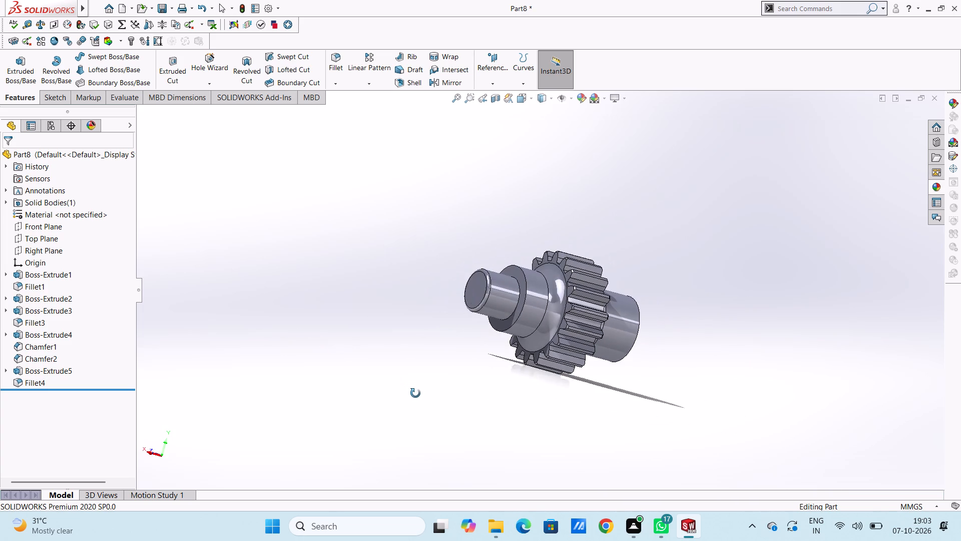
middle_click_drag(415, 393, 383, 374)
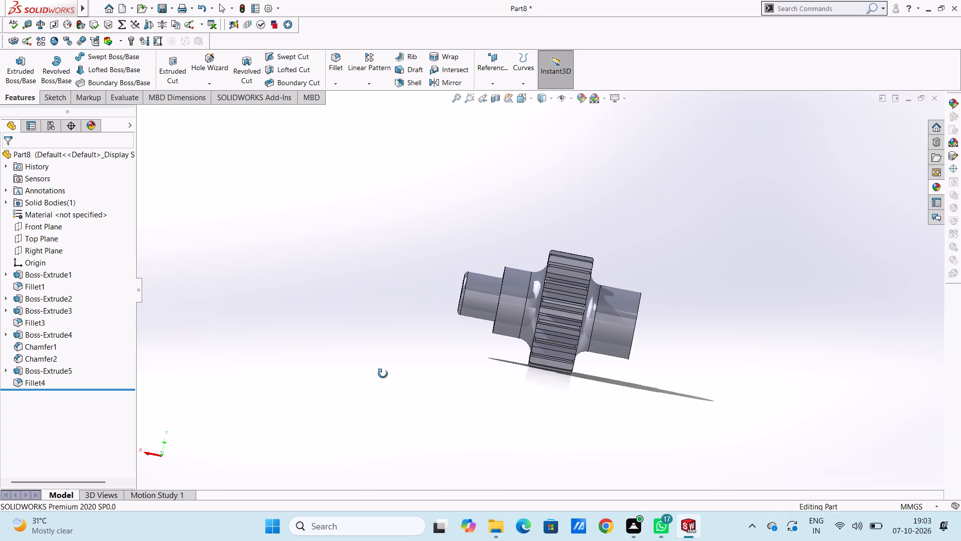
middle_click_drag(383, 374, 311, 384)
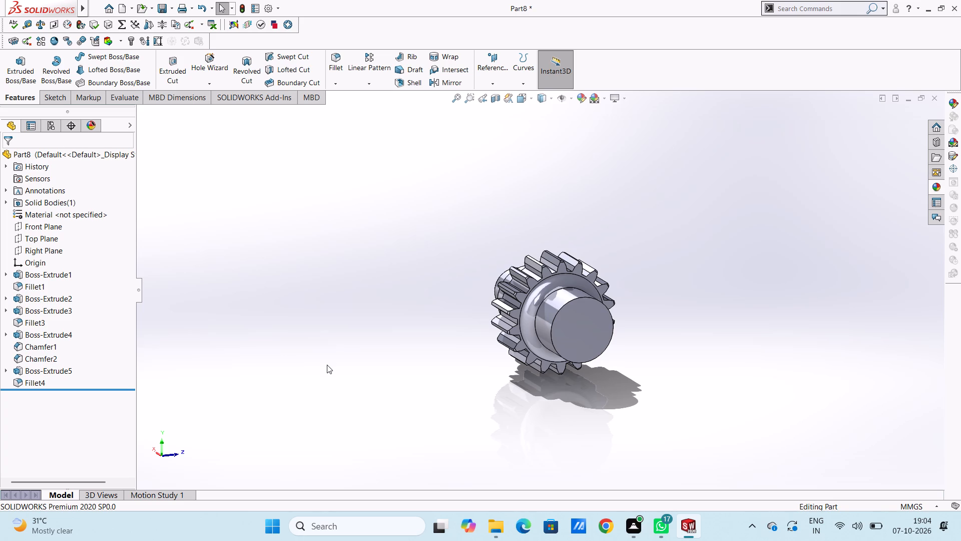
middle_click_drag(335, 369, 381, 361)
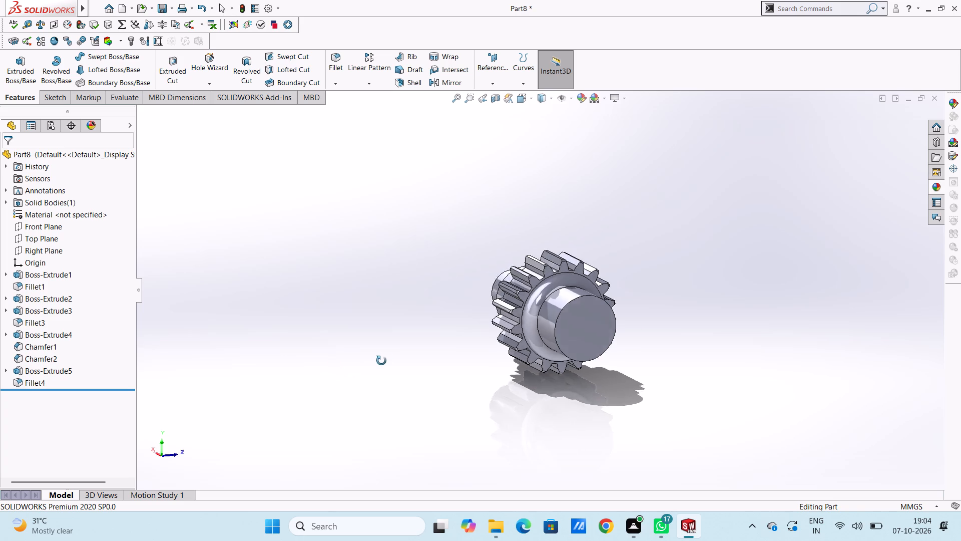
middle_click_drag(381, 361, 328, 392)
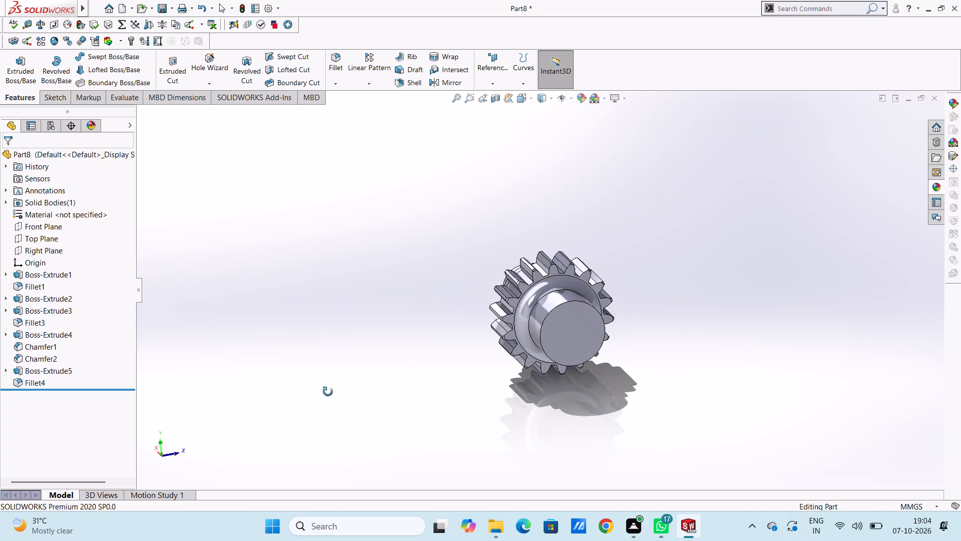
middle_click_drag(328, 392, 389, 433)
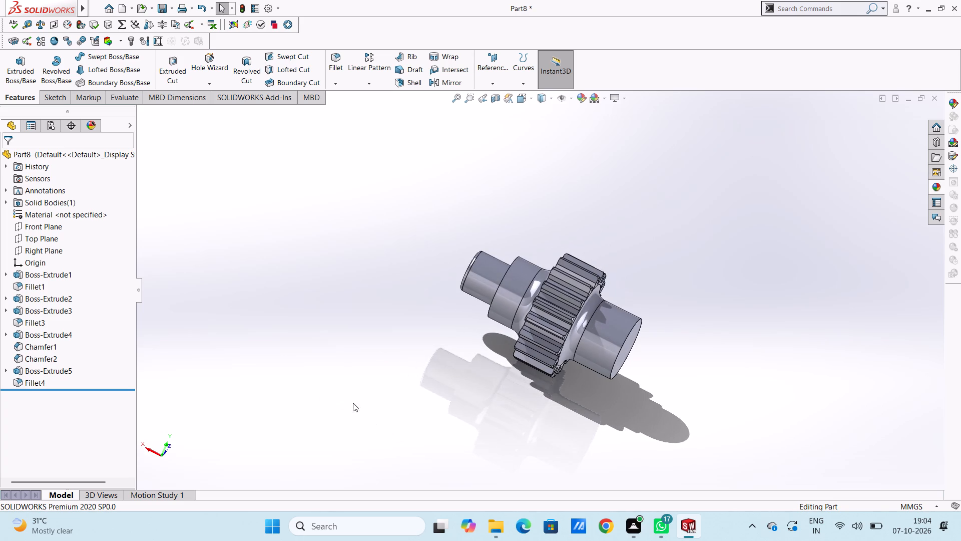
Start a new sketch on the flat circular end face of the 23 mm boss, viewed face-on.
key("ctrl+3")
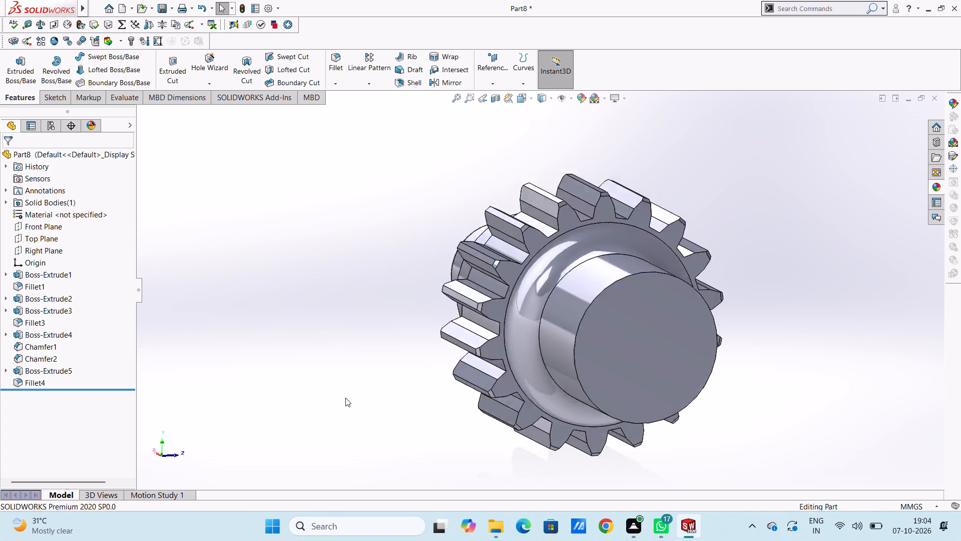
scroll(345, 398, "up", 4)
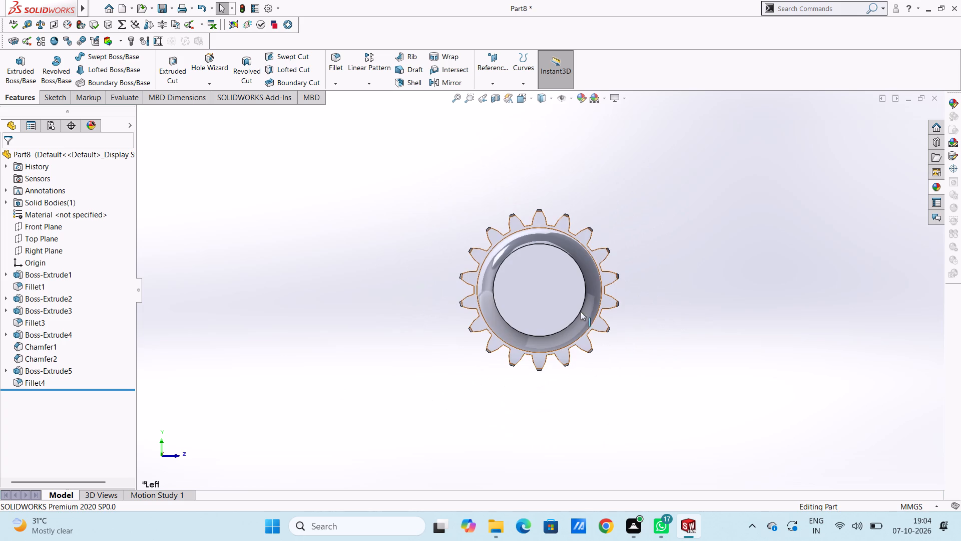
left_click(542, 299)
left_click(588, 271)
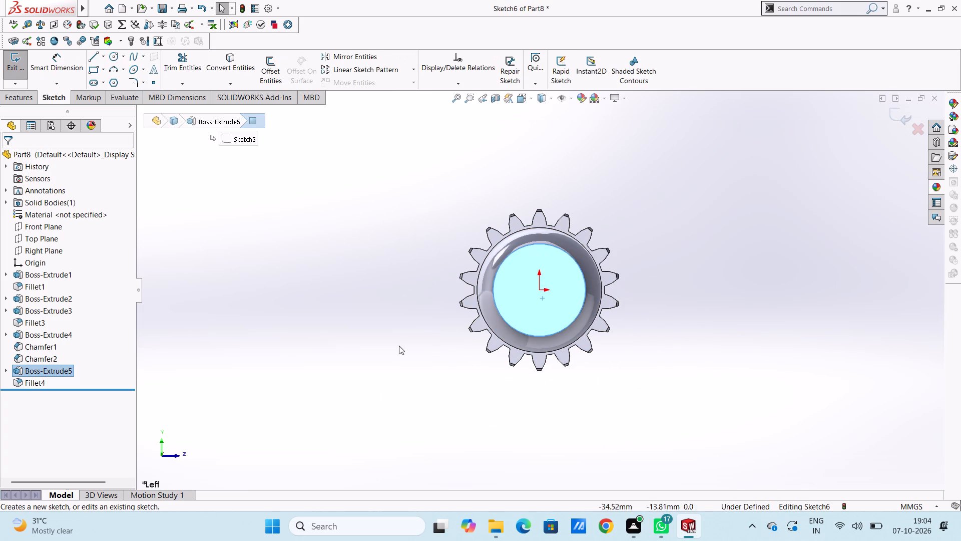
left_click(399, 346)
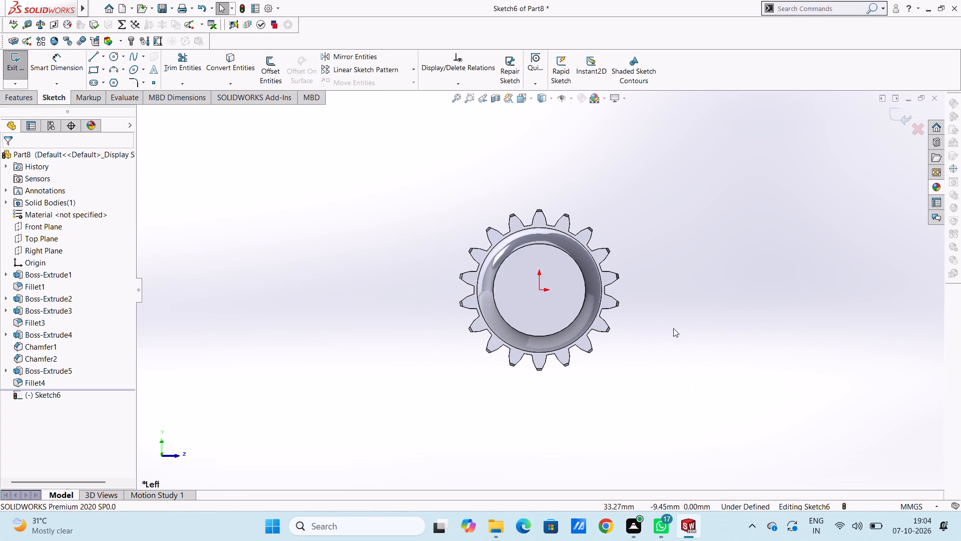
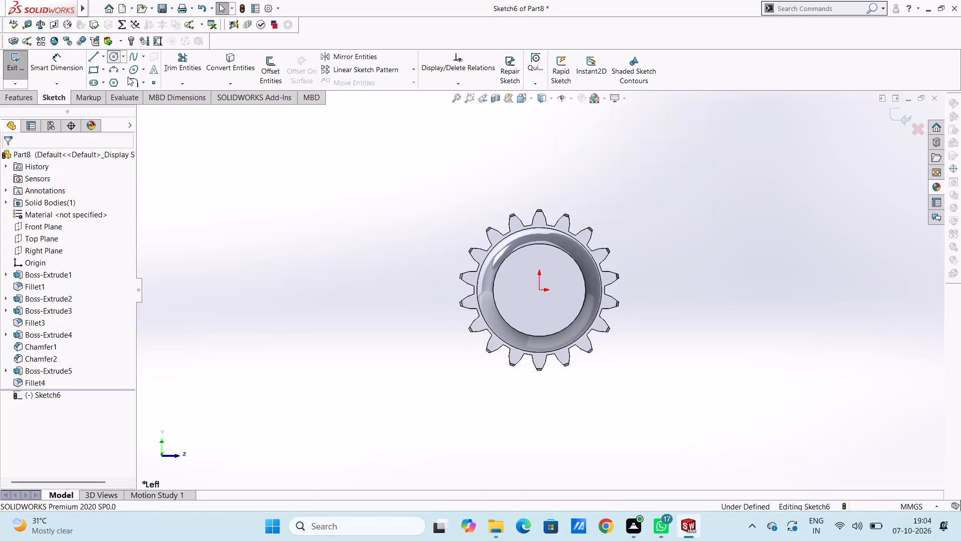
Sketch a circle centred on the origin on the boss end face and dimension its diameter to 15 mm.
left_click(539, 291)
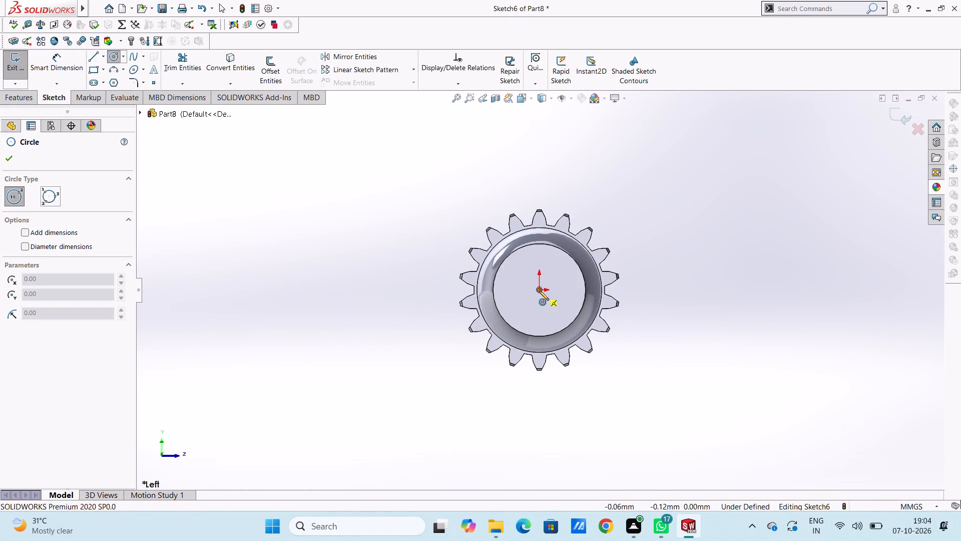
left_click(549, 318)
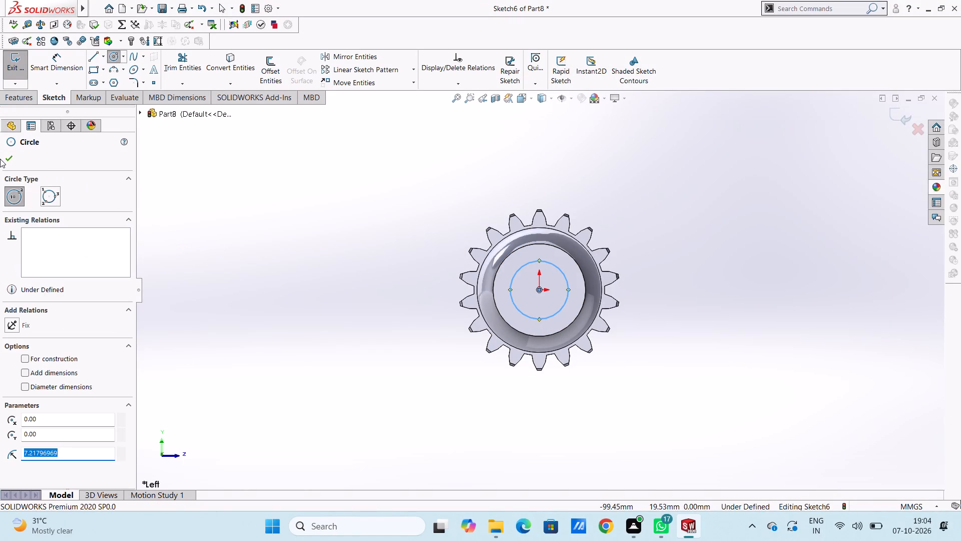
left_click(7, 161)
left_click(74, 71)
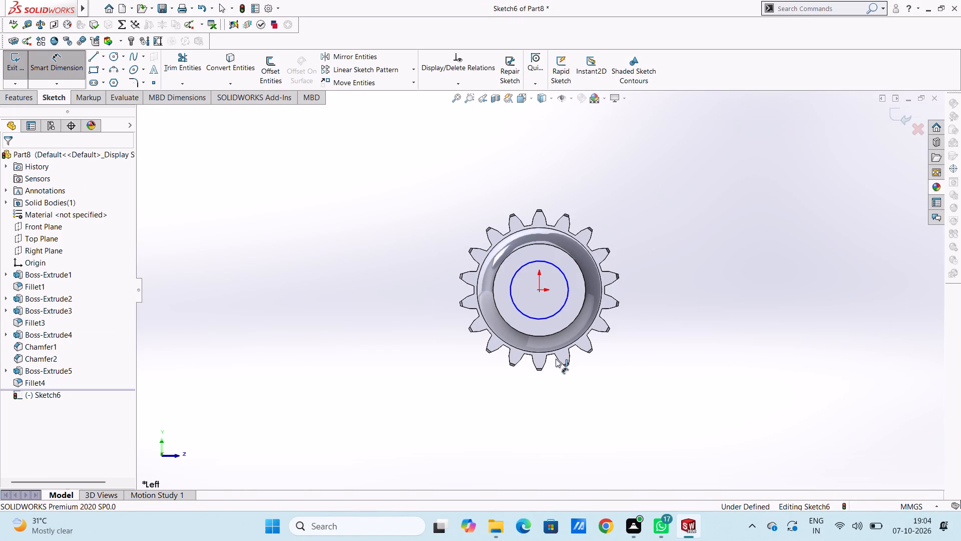
left_click(565, 305)
left_click(745, 394)
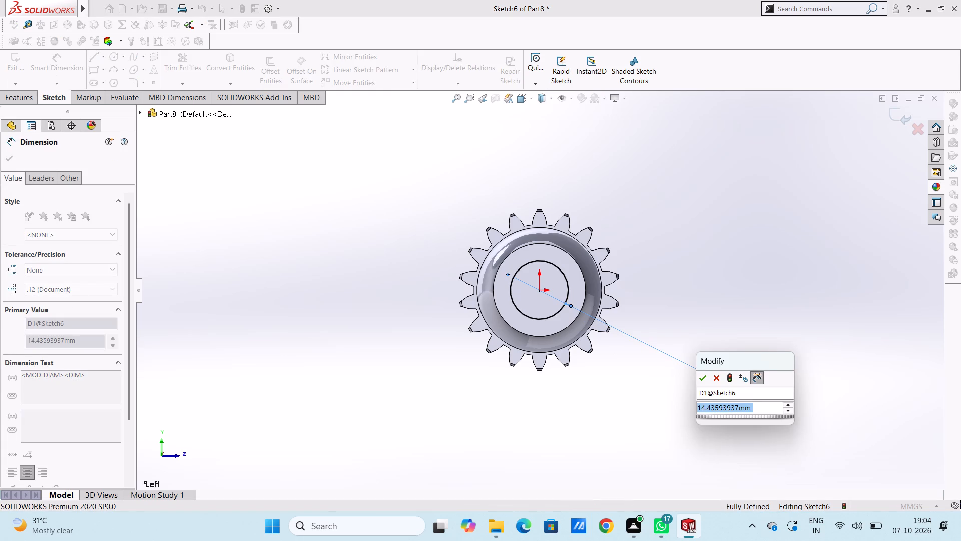
type("15")
key("Return")
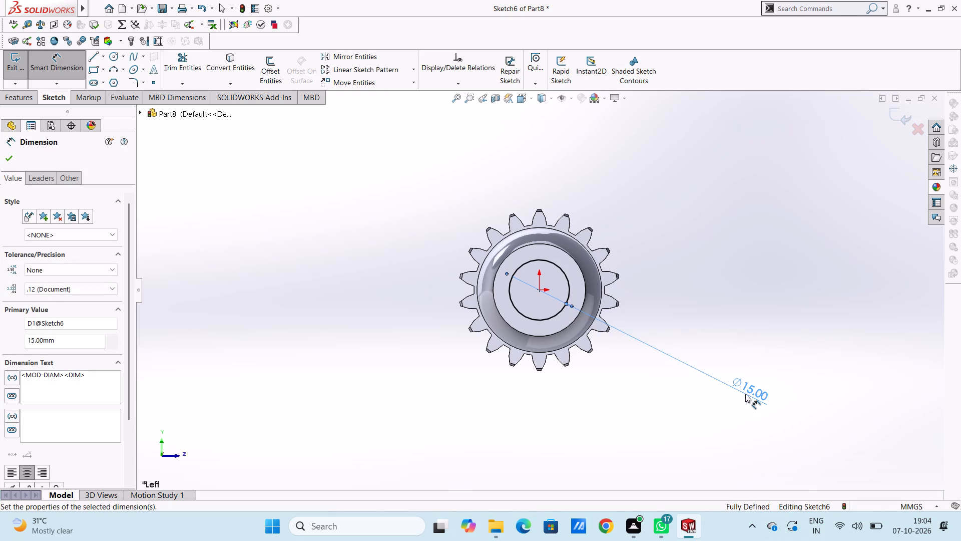
left_click(239, 321)
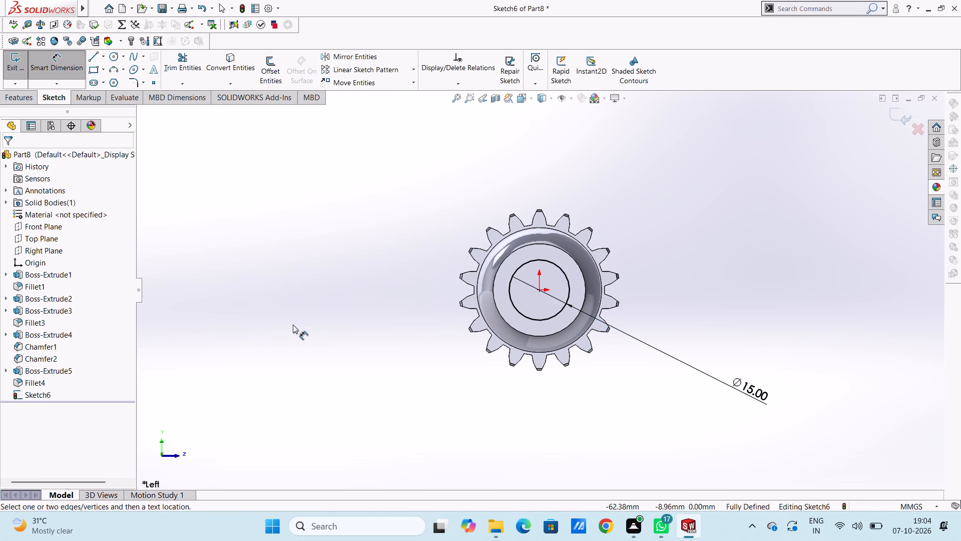
Extrude the 15 mm circle outward from the boss end face as a blind boss 32 mm deep.
scroll(296, 323, "up", 4)
middle_click_drag(330, 308, 375, 375)
scroll(668, 270, "down", 2)
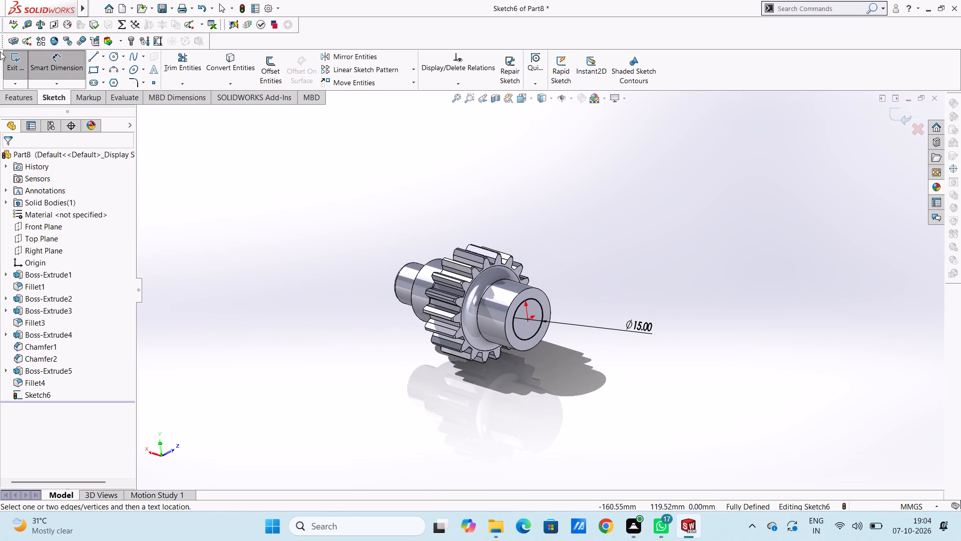
left_click(55, 67)
left_click(33, 97)
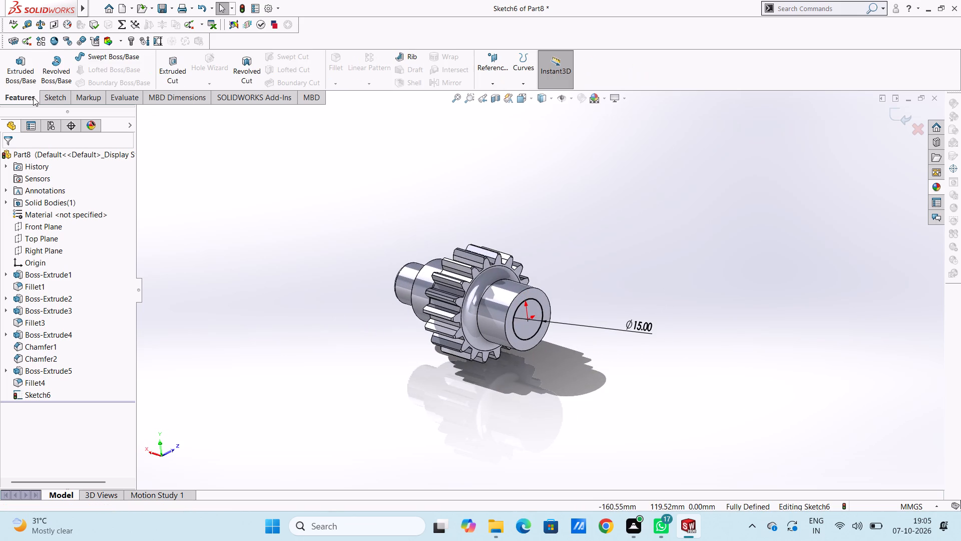
left_click(17, 66)
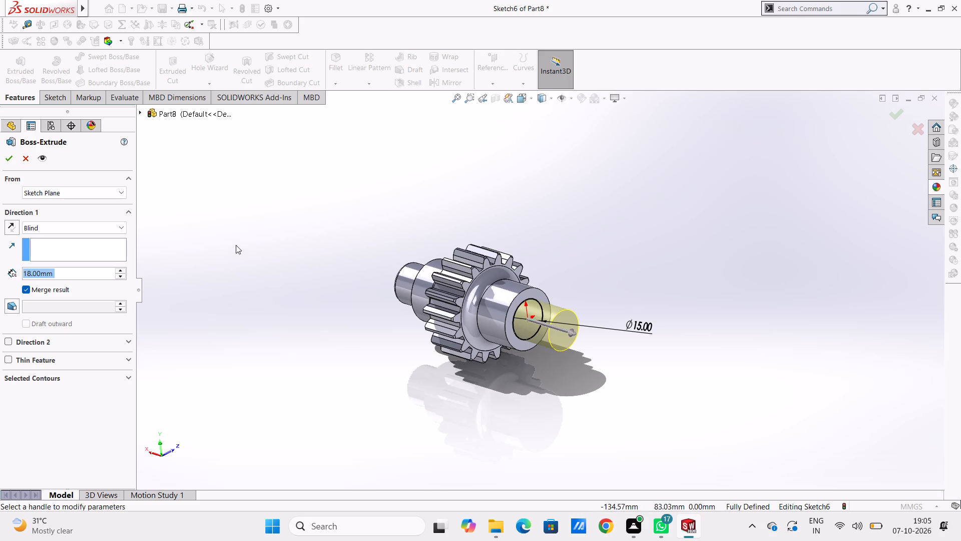
type("32")
key("Return")
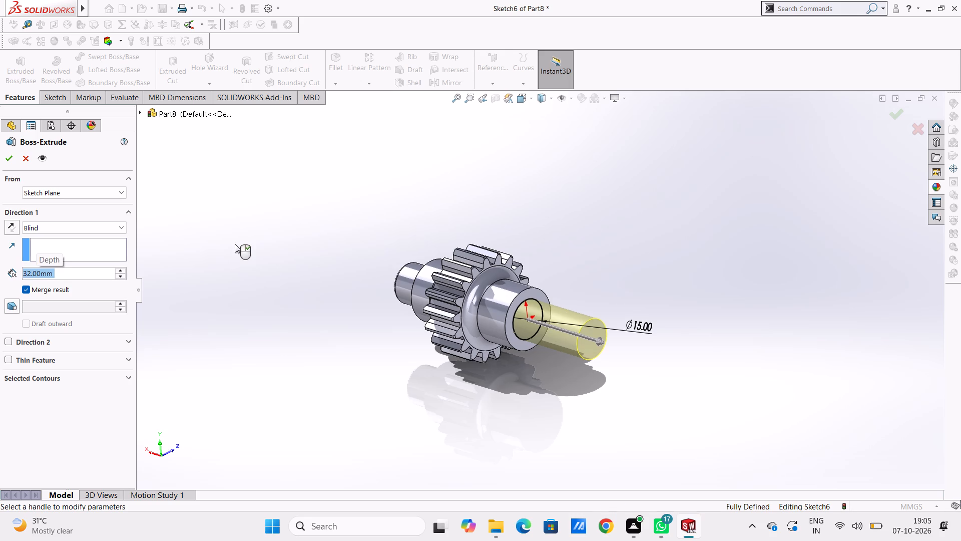
left_click(10, 160)
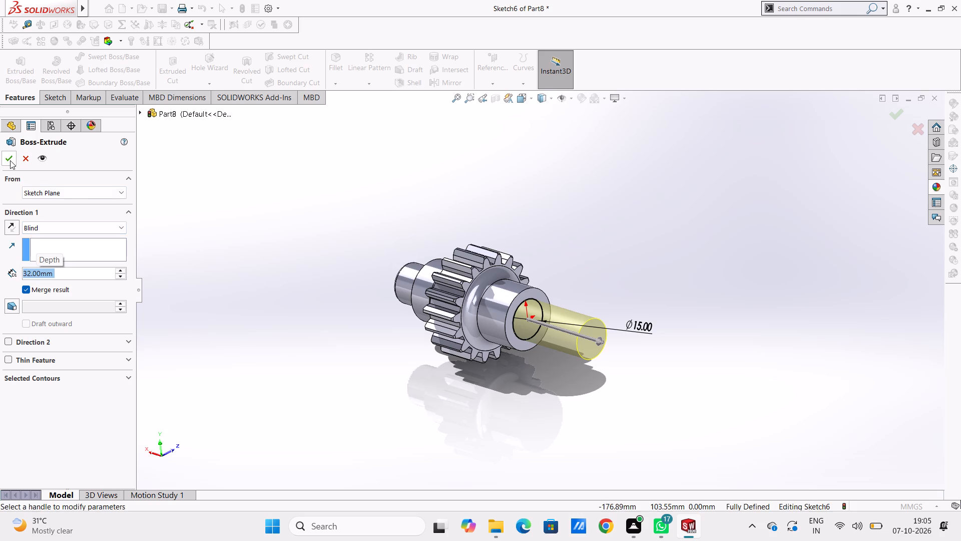
left_click(247, 227)
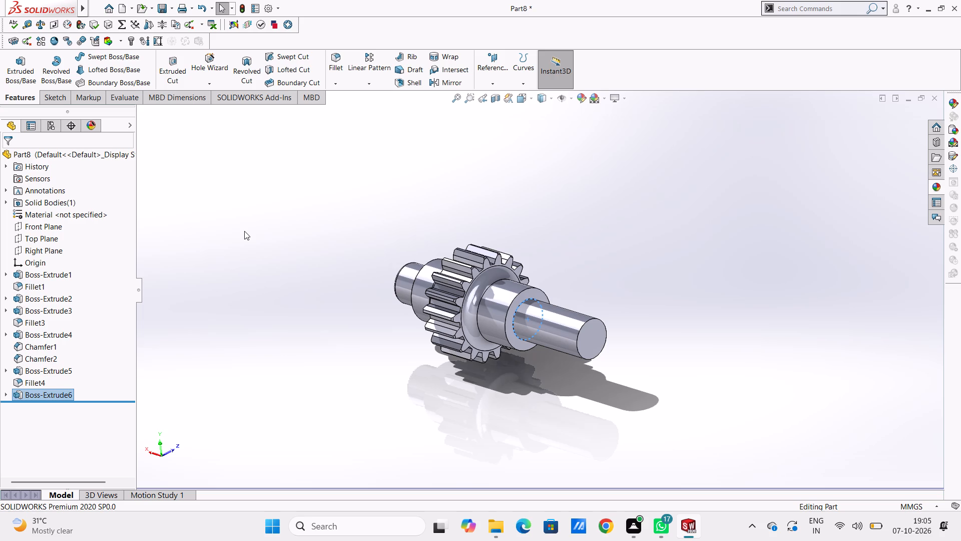
Examine the stepped shaft from the side and the end, closing in on the new 15 mm section.
middle_click_drag(246, 232, 251, 234)
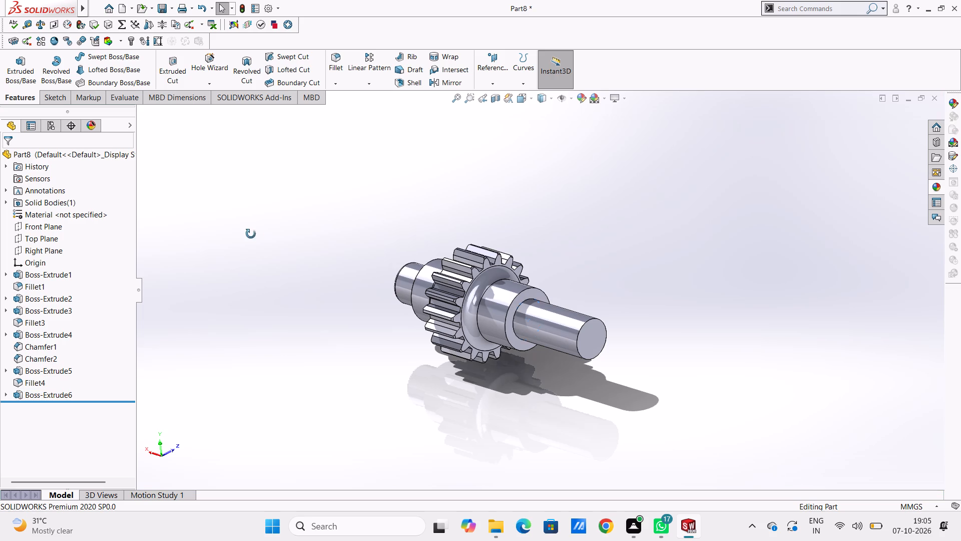
middle_click_drag(251, 234, 291, 249)
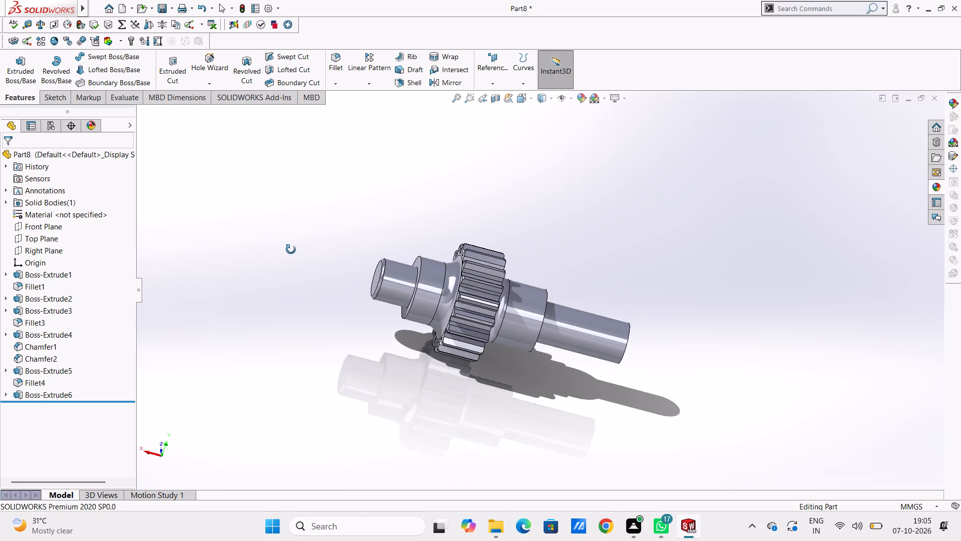
middle_click_drag(291, 249, 270, 252)
scroll(269, 253, "up", 1)
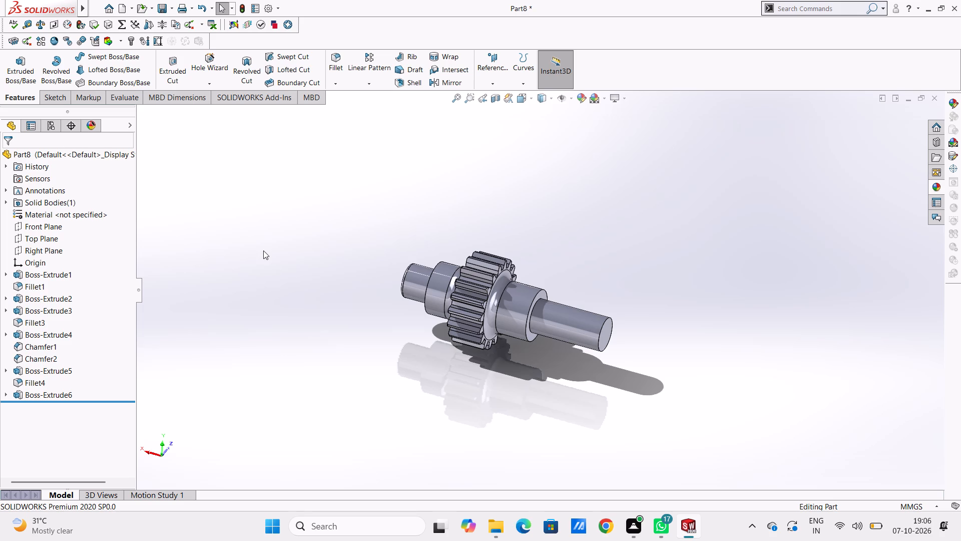
middle_click_drag(657, 339, 611, 305)
scroll(625, 332, "down", 1)
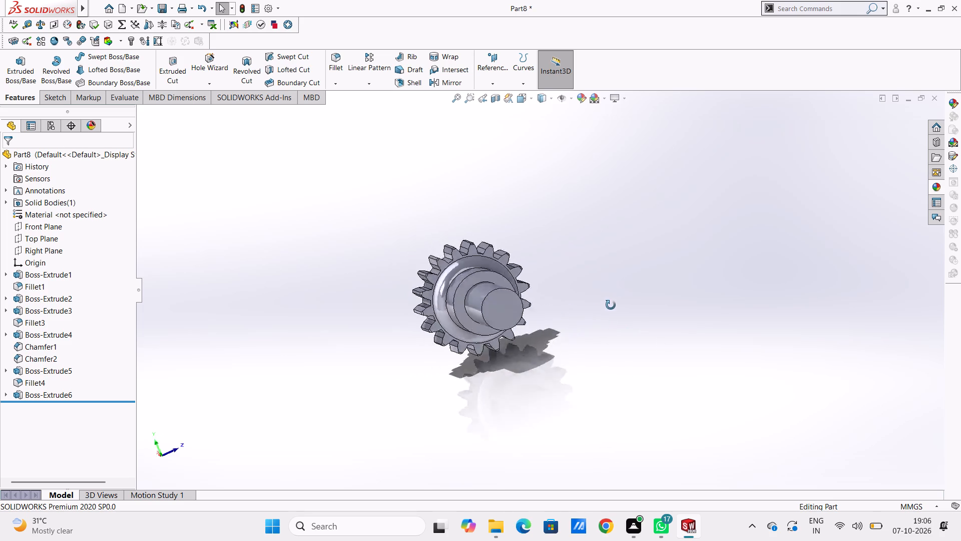
middle_click_drag(611, 305, 661, 306)
scroll(598, 286, "down", 5)
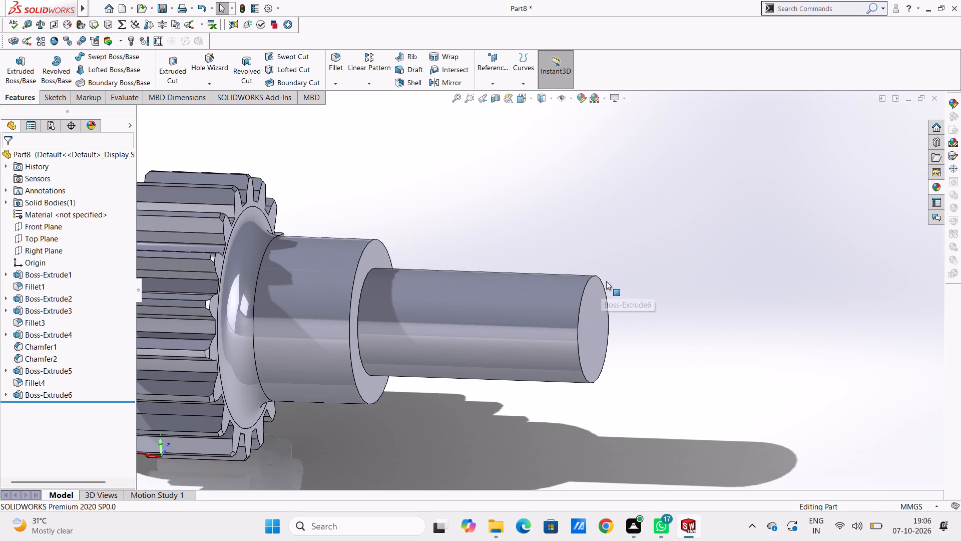
middle_click_drag(626, 248, 619, 248)
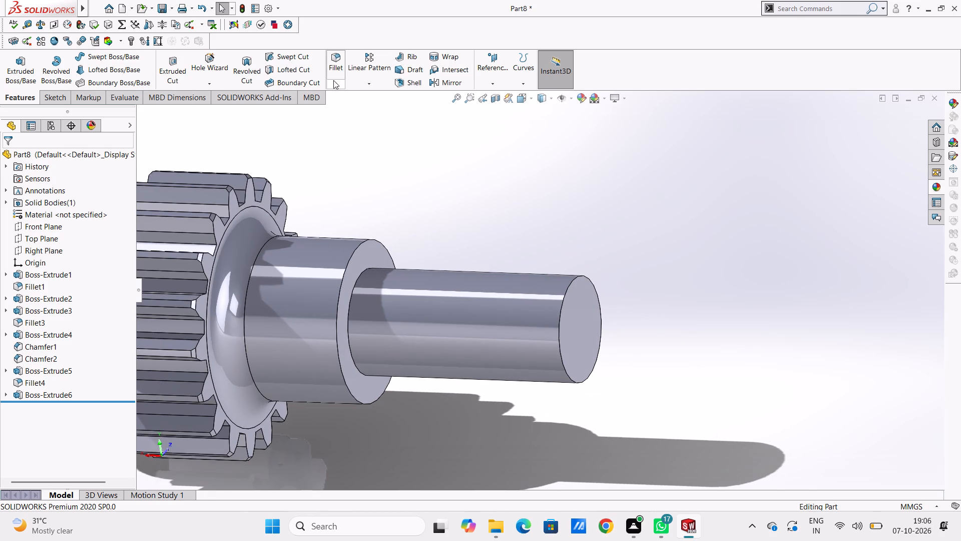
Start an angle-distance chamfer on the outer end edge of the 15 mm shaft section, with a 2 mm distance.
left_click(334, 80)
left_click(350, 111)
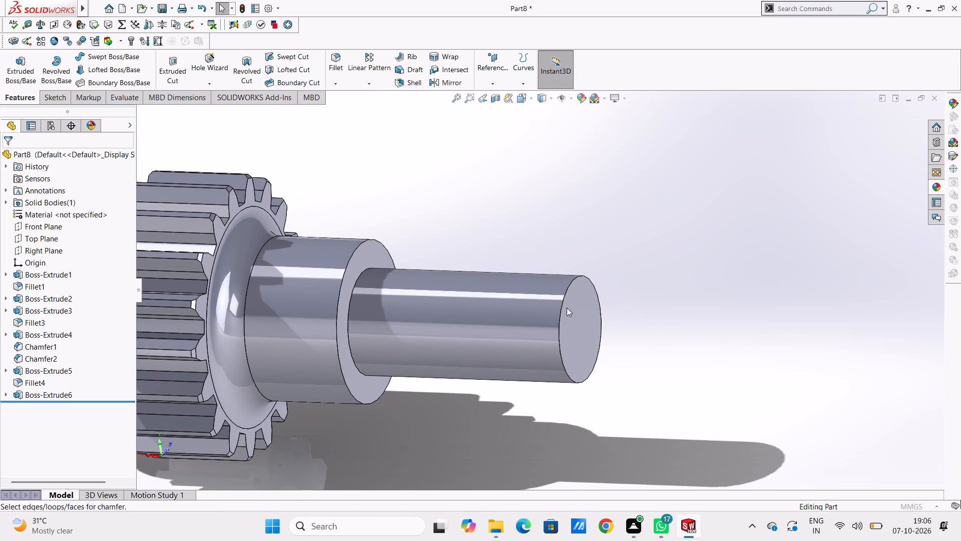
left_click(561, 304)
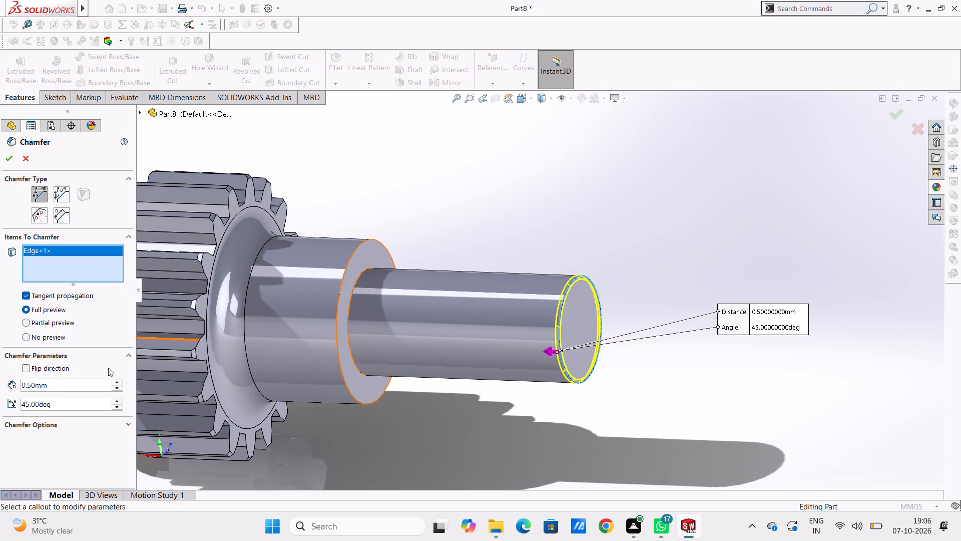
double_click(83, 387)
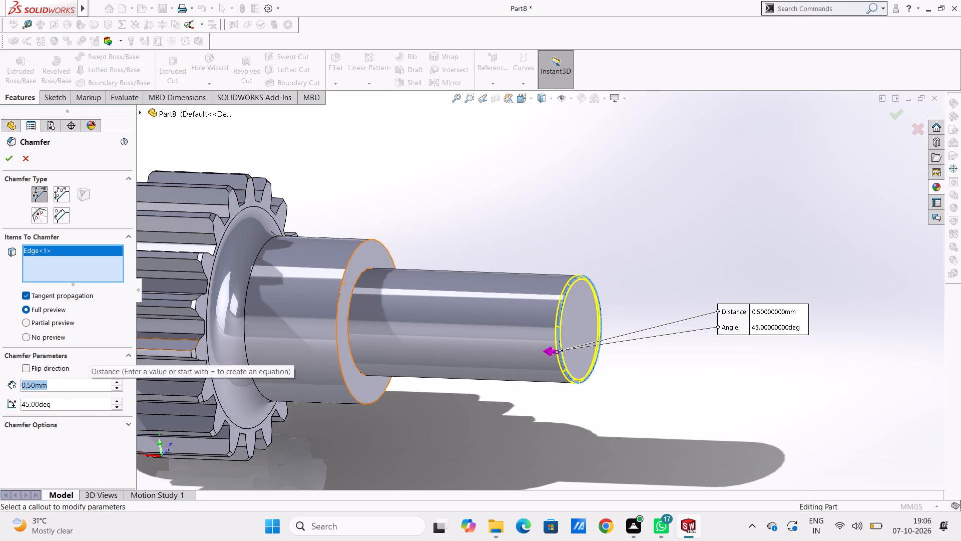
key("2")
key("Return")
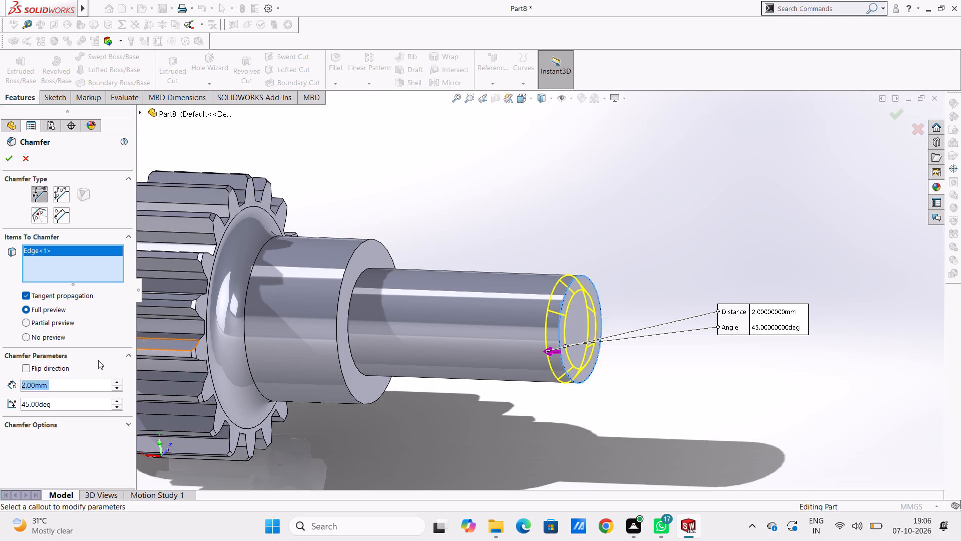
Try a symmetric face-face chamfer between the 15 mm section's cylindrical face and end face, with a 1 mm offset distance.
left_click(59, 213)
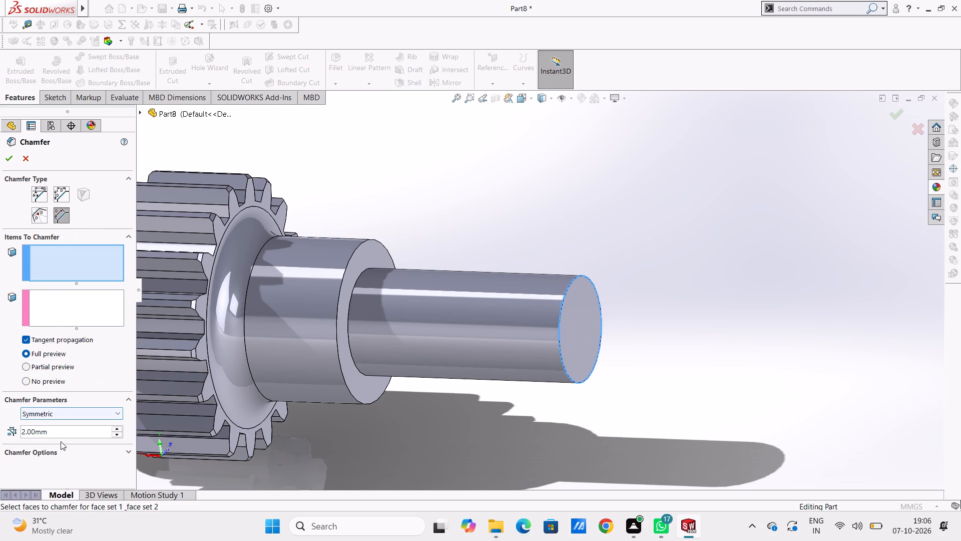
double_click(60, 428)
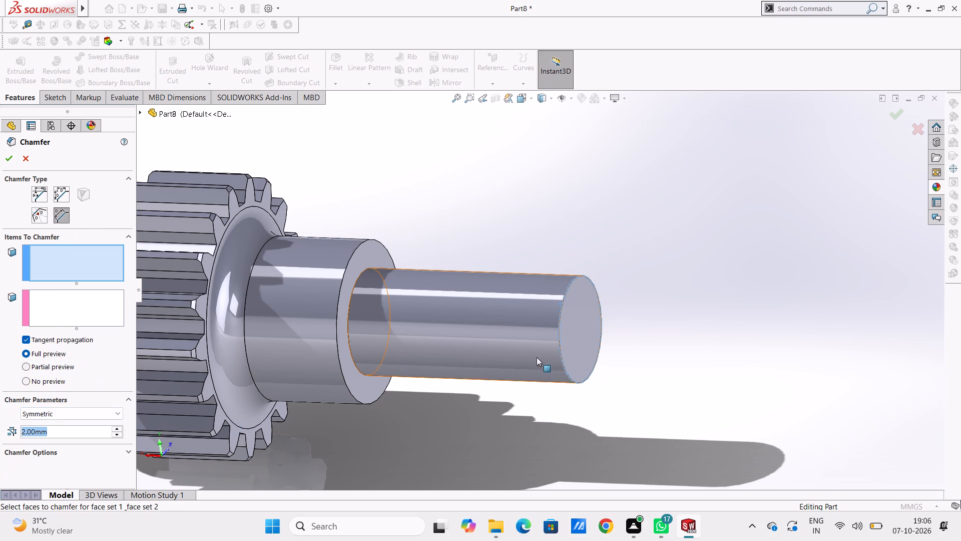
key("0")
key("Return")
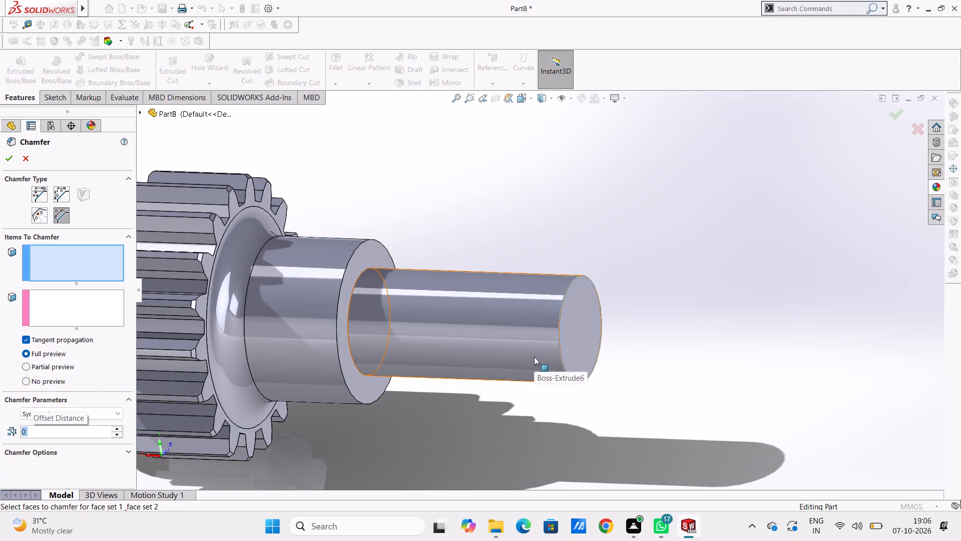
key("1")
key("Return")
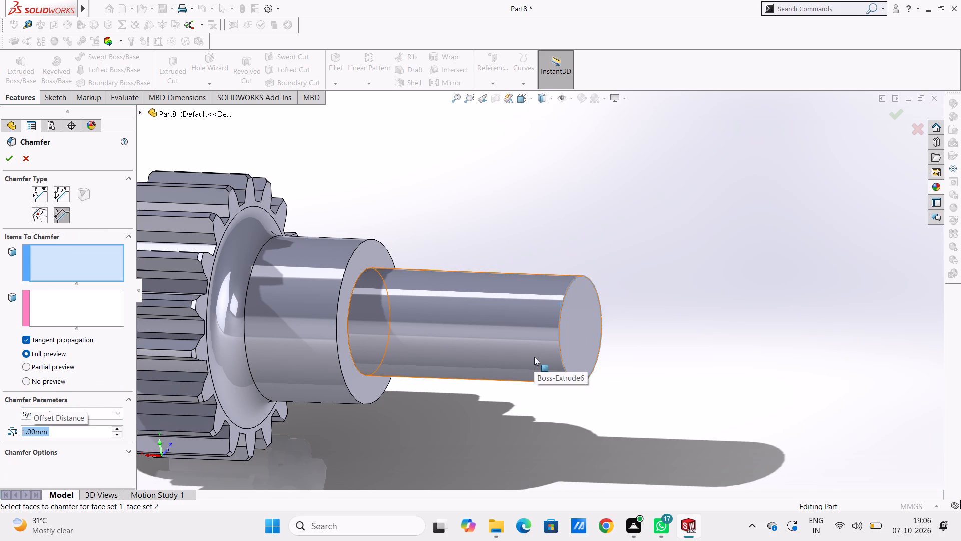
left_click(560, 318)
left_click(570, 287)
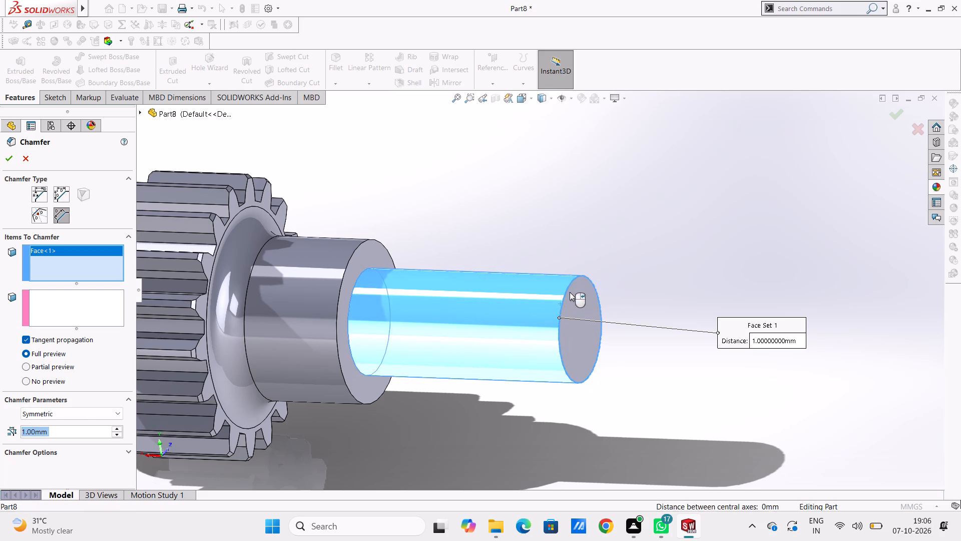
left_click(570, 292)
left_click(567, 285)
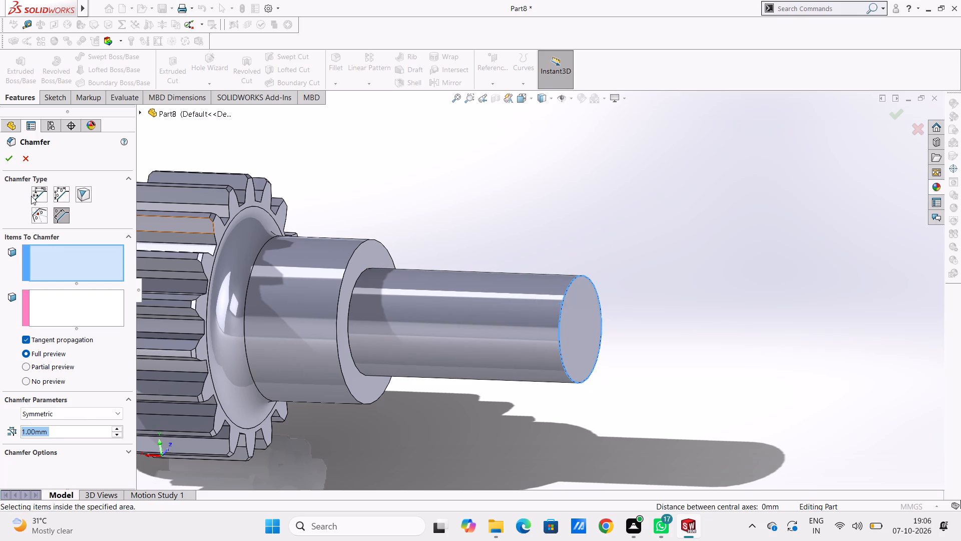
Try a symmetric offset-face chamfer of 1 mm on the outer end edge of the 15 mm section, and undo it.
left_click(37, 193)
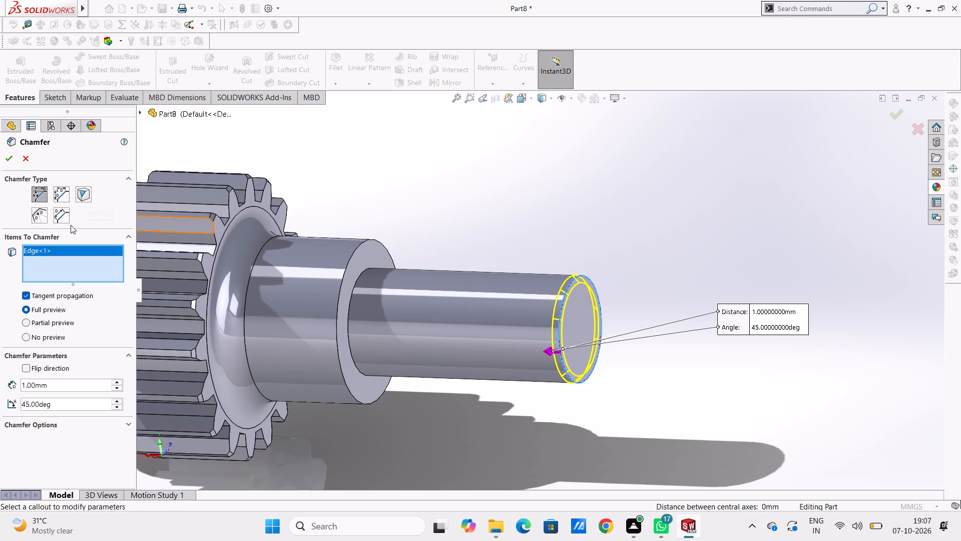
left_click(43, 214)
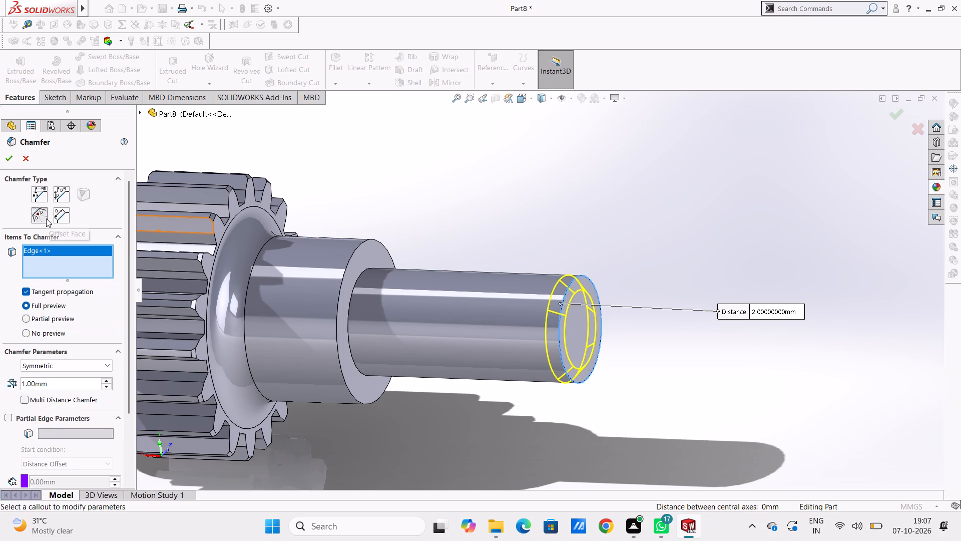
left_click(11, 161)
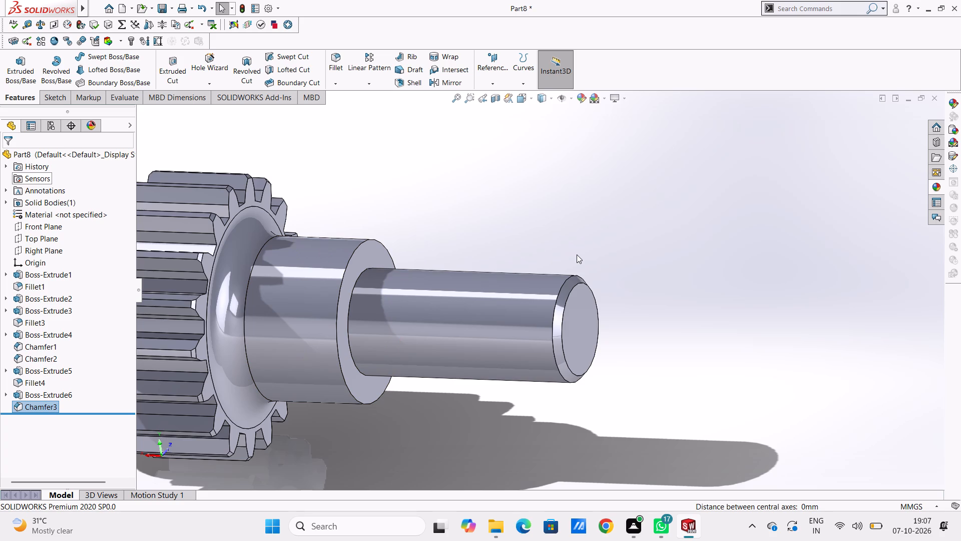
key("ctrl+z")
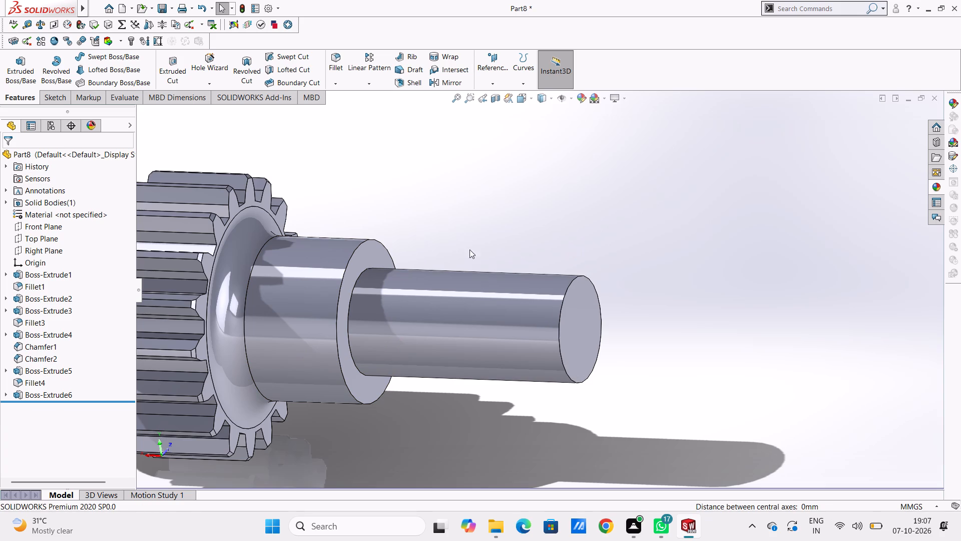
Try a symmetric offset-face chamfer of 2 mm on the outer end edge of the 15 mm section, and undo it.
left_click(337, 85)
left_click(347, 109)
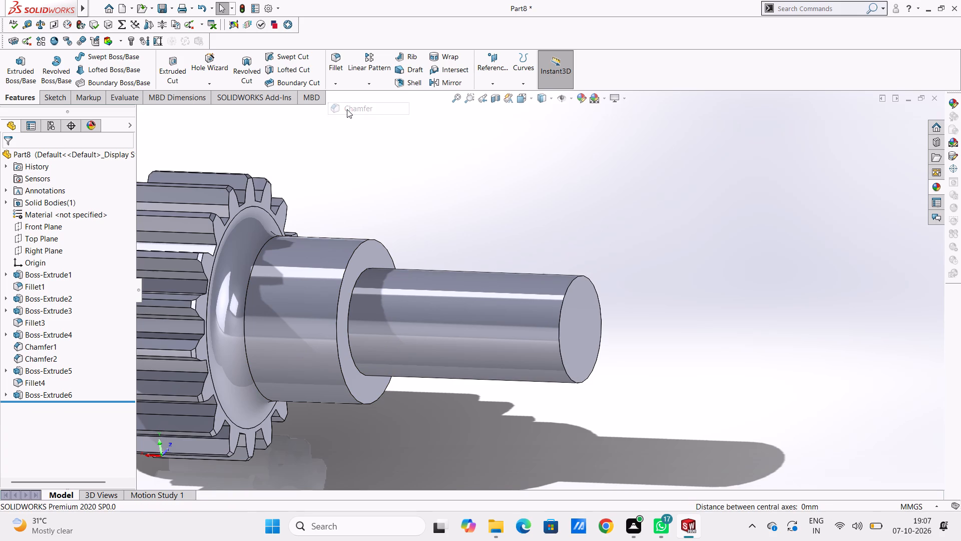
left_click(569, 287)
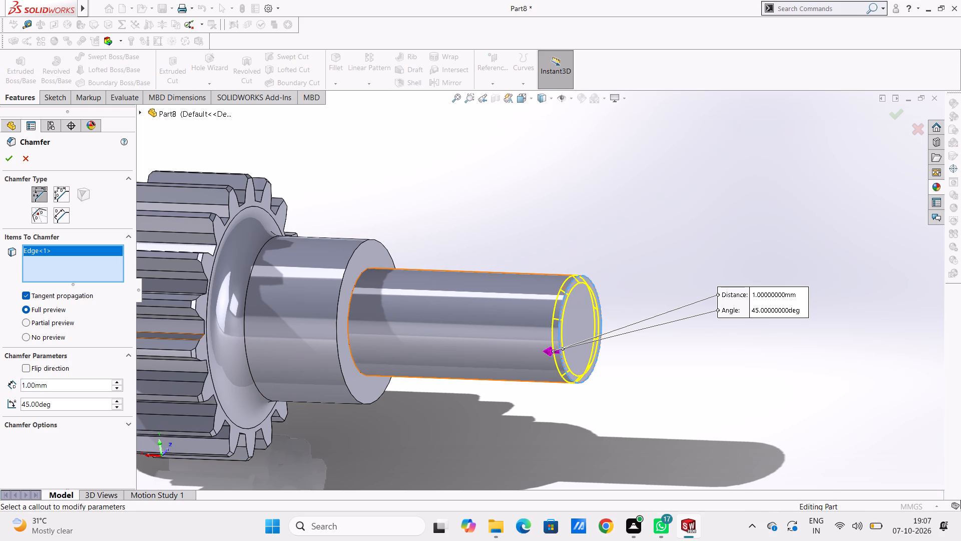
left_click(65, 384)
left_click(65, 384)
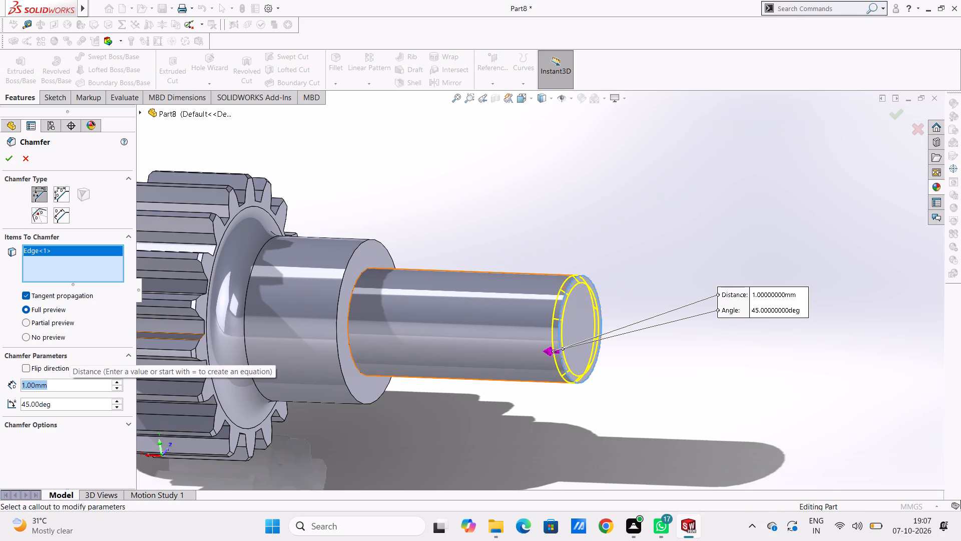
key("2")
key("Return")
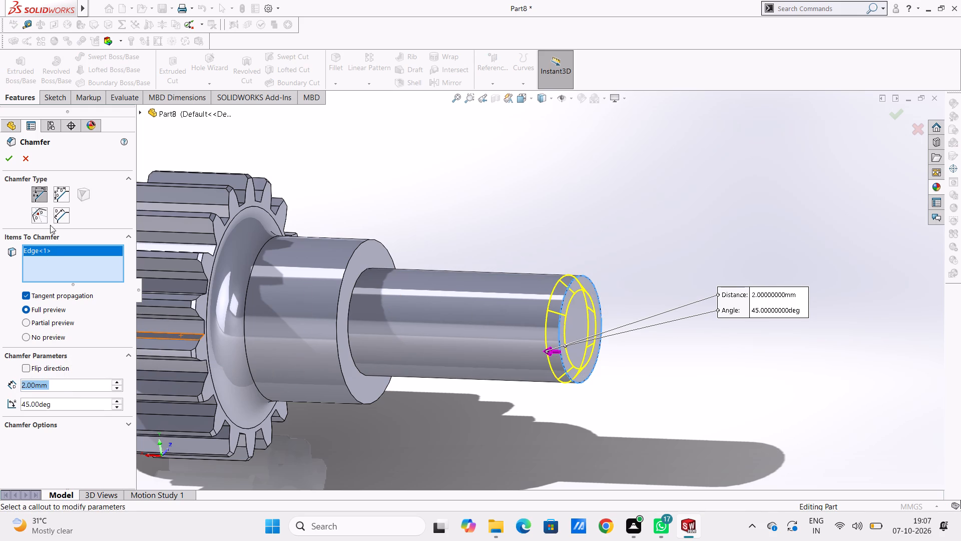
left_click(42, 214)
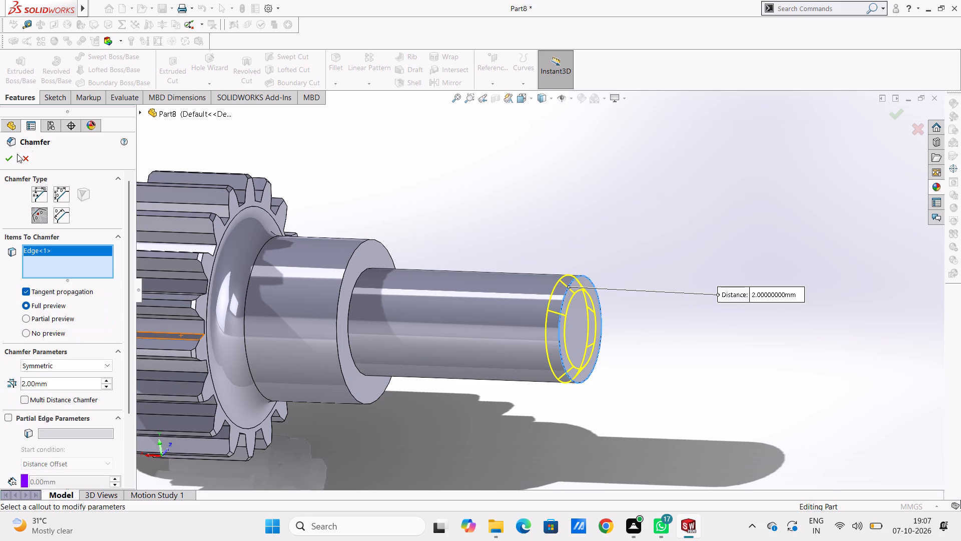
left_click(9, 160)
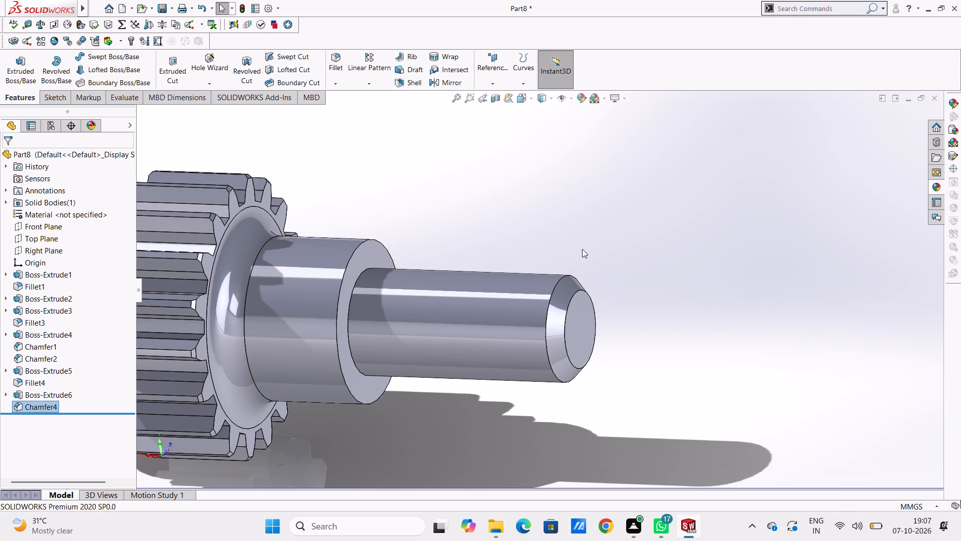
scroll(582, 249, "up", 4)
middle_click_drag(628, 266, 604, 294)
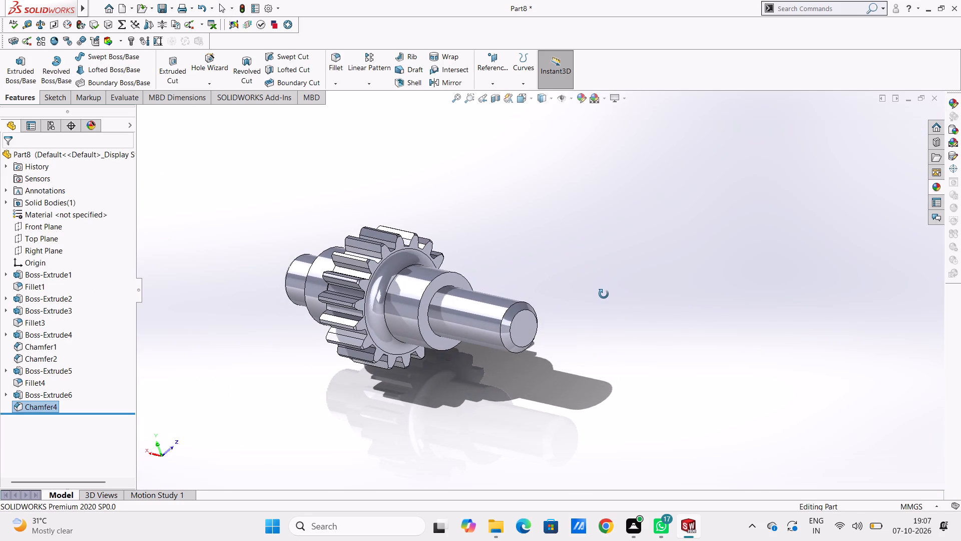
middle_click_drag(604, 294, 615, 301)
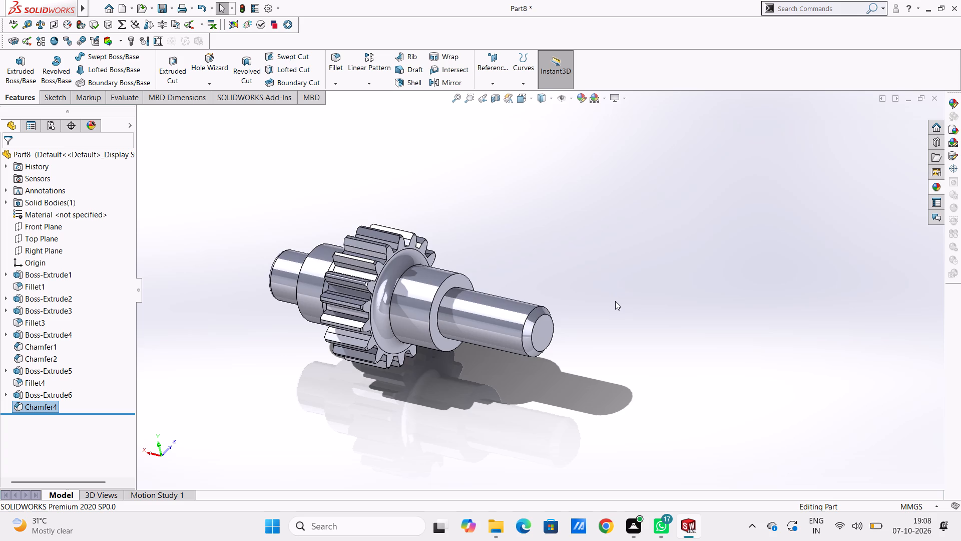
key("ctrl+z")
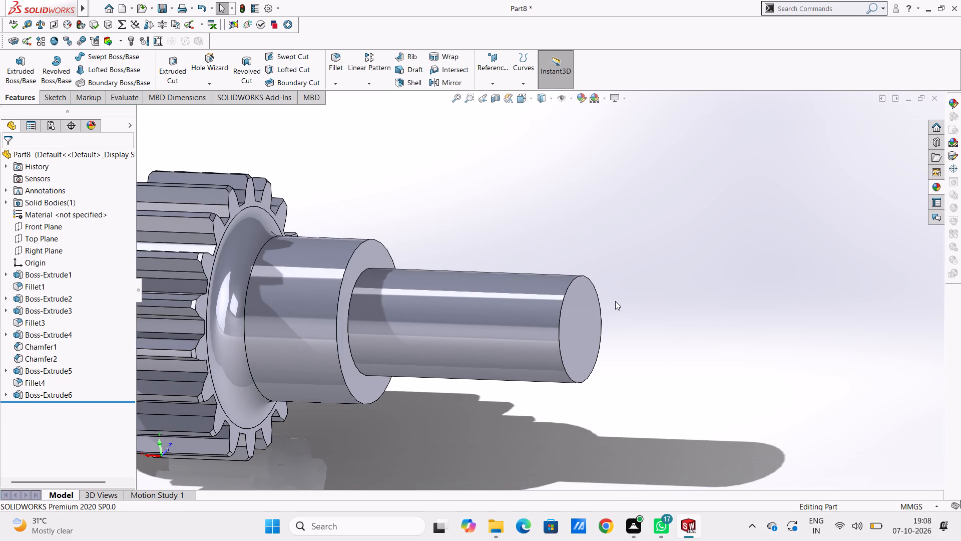
Sketch a four-sided inscribed-circle polygon about 12.4 mm across its flats, centred on the origin, on the 15 mm section's end face.
key("ctrl+3")
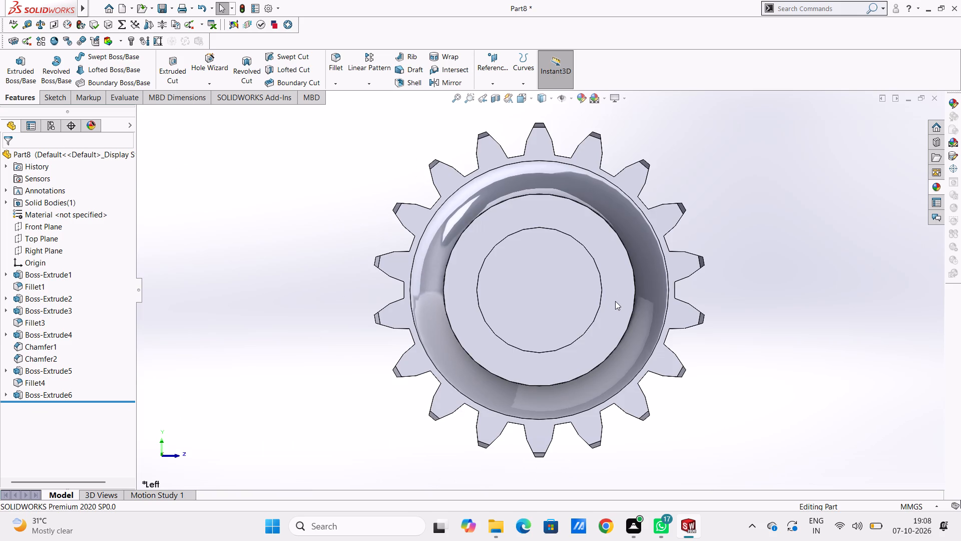
left_click(554, 289)
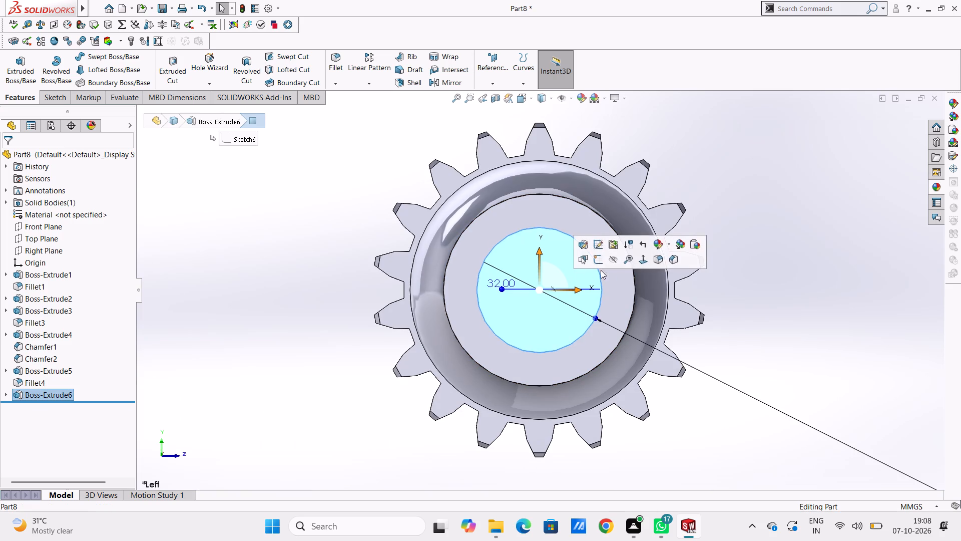
left_click(600, 263)
left_click(319, 230)
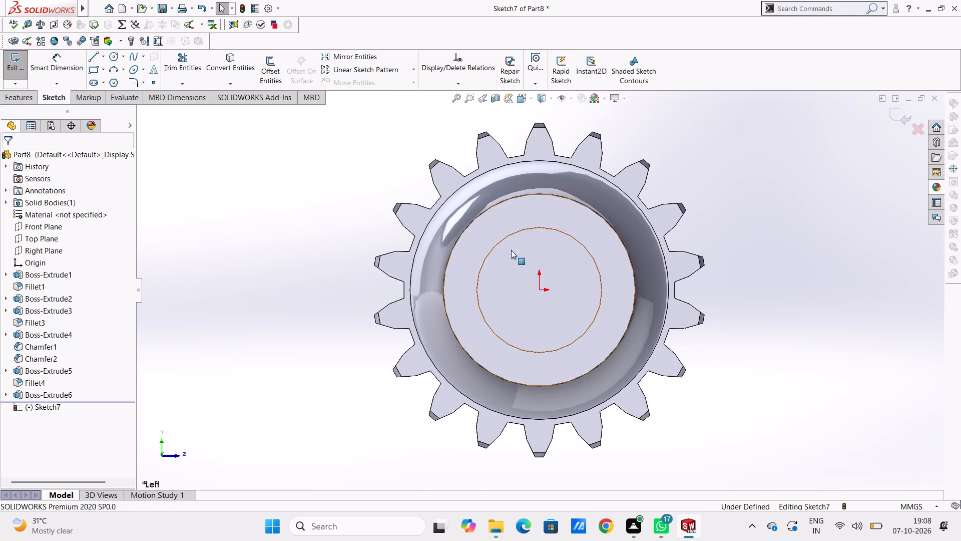
scroll(529, 251, "up", 2)
scroll(550, 256, "down", 4)
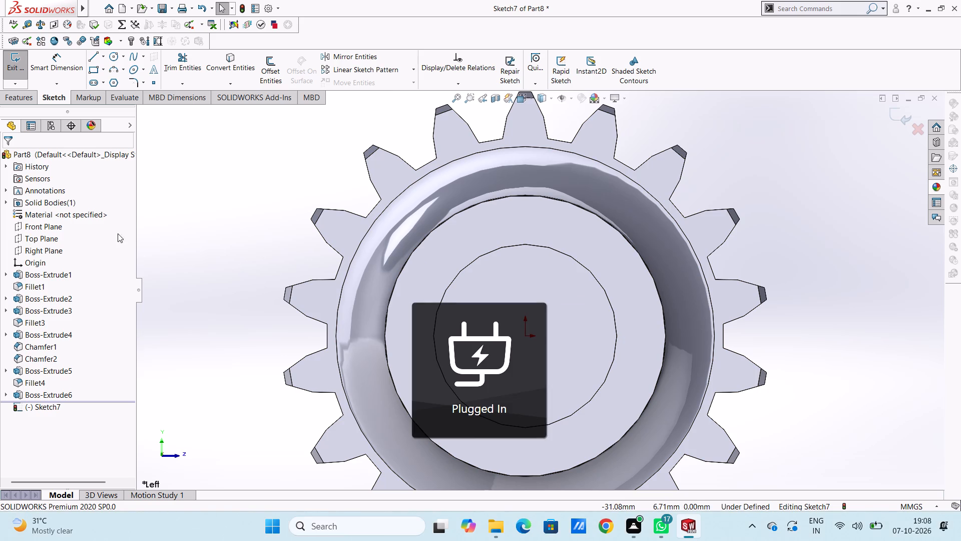
left_click(113, 83)
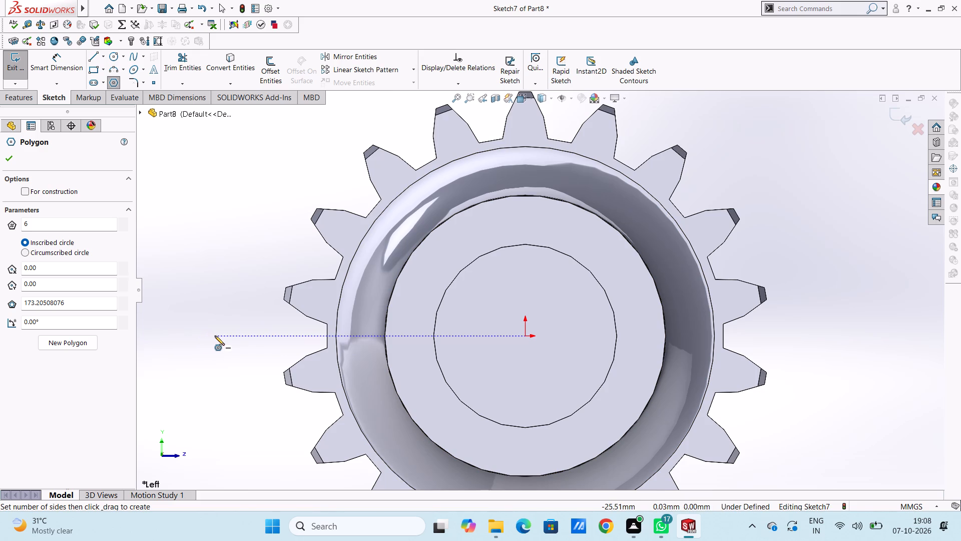
double_click(93, 226)
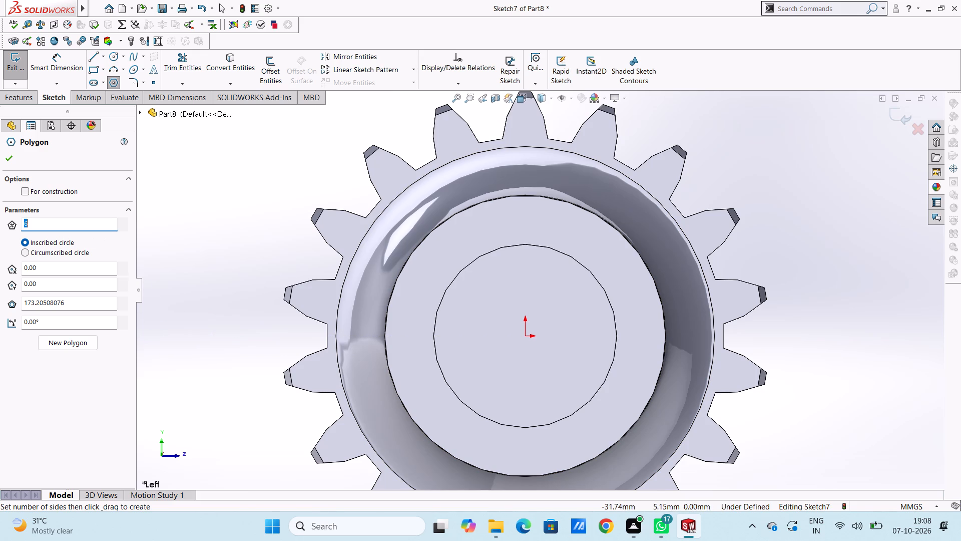
key("4")
key("Return")
left_click(526, 337)
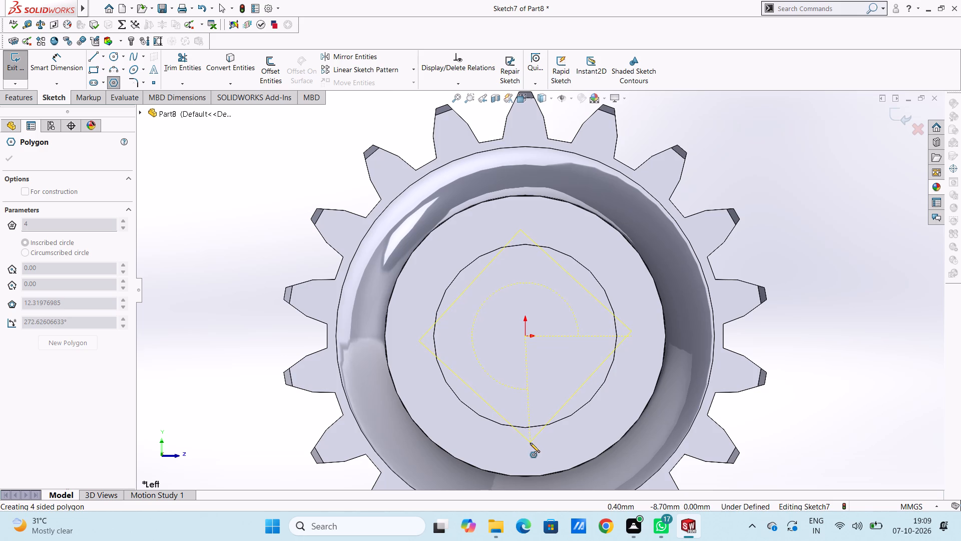
left_click(530, 443)
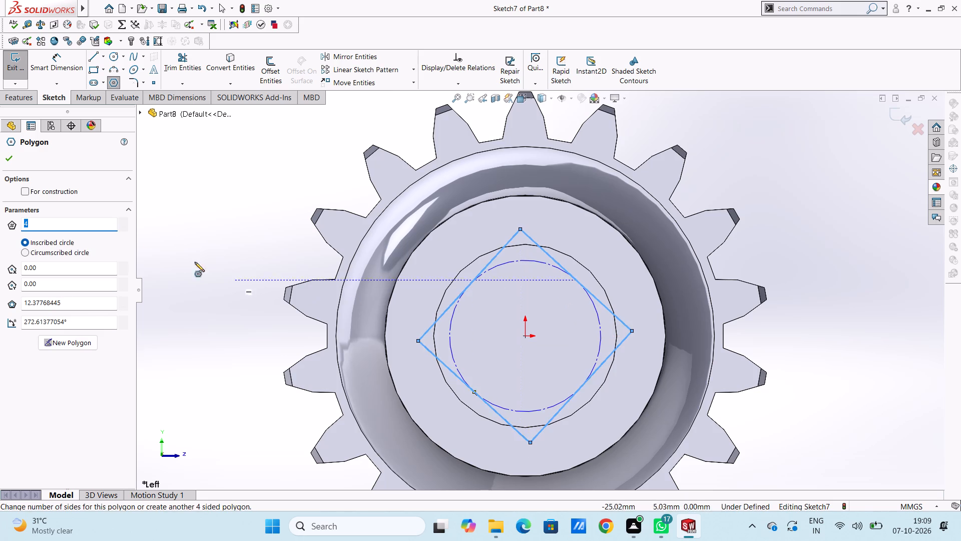
left_click(9, 158)
Dimension the distance from the square's left corner to the origin, keeping the drawn size.
scroll(227, 243, "up", 3)
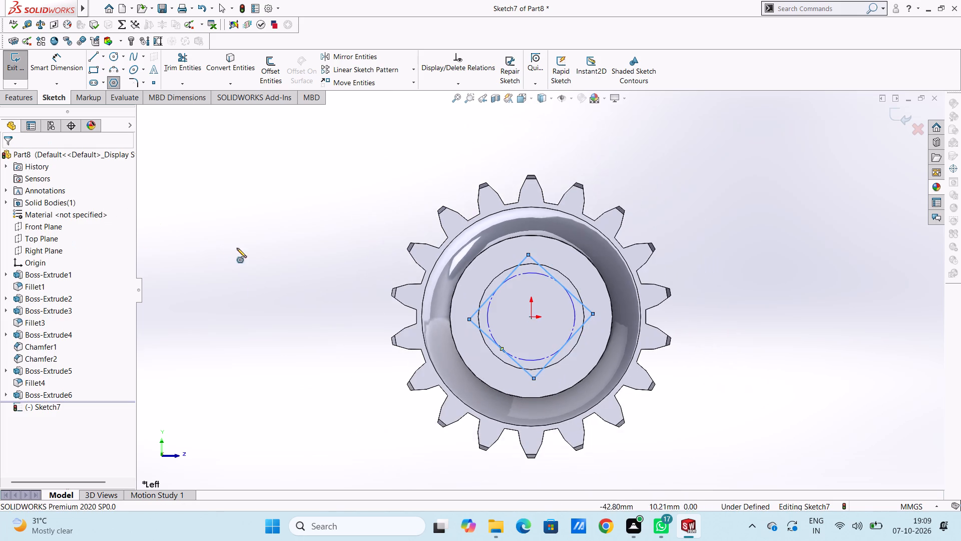
middle_click_drag(274, 258, 282, 277)
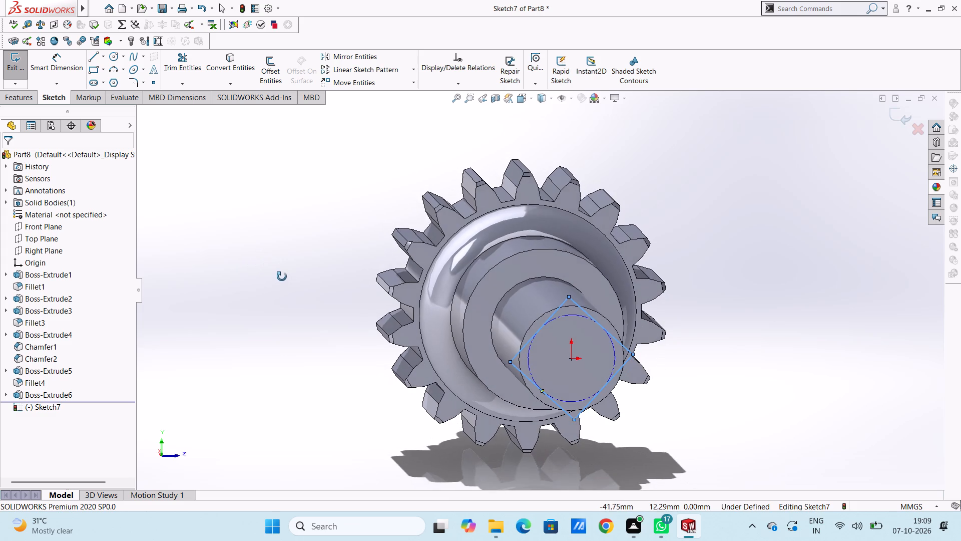
middle_click_drag(282, 277, 276, 267)
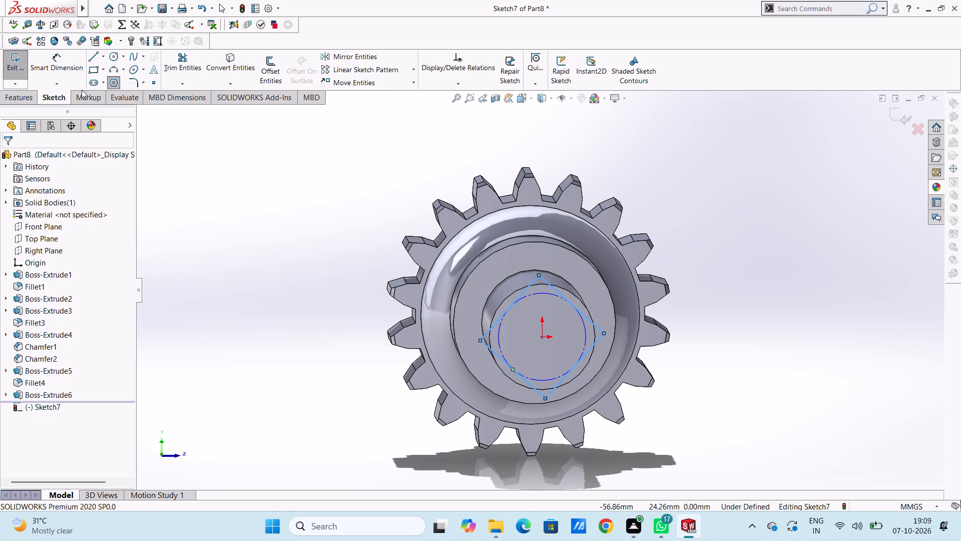
left_click(59, 62)
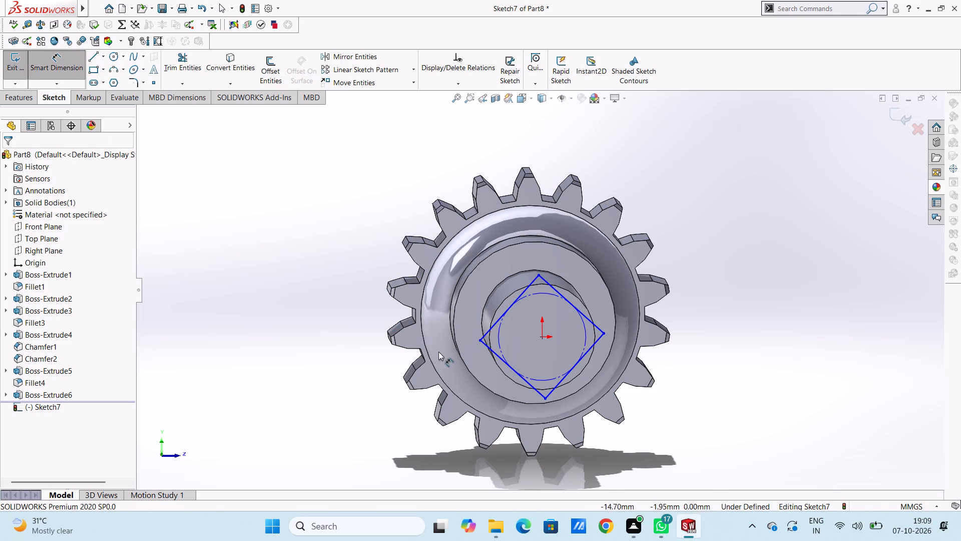
middle_click_drag(324, 336, 329, 336)
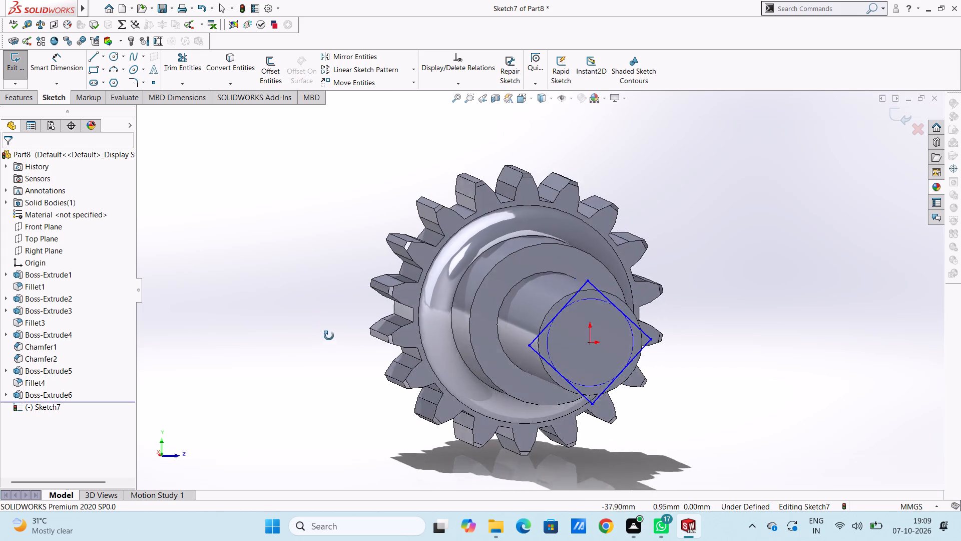
middle_click_drag(329, 336, 323, 333)
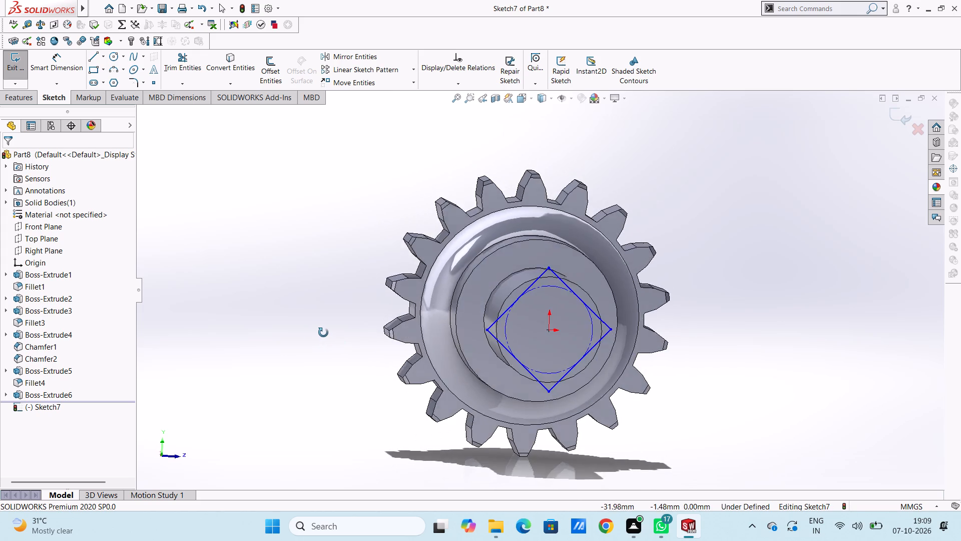
middle_click_drag(323, 333, 322, 326)
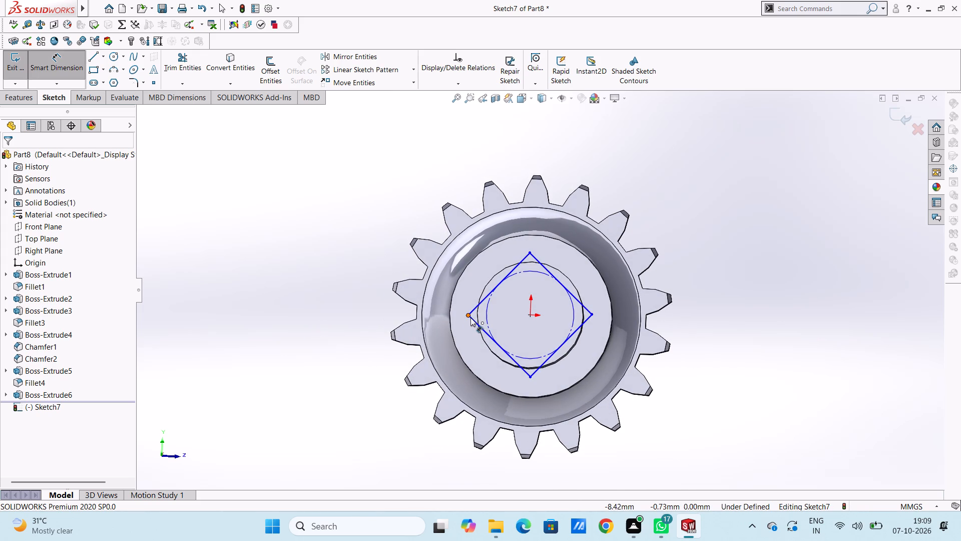
left_click(470, 318)
left_click(531, 315)
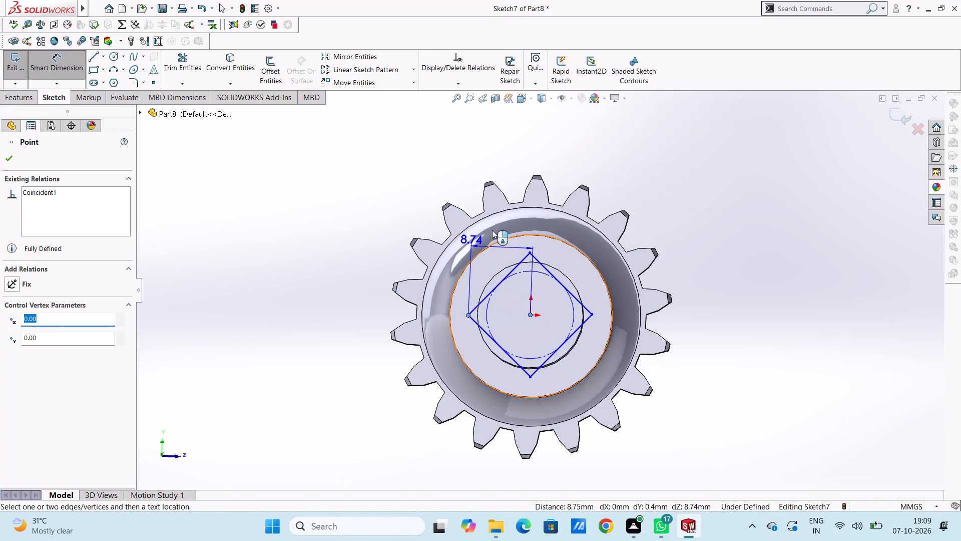
left_click(472, 143)
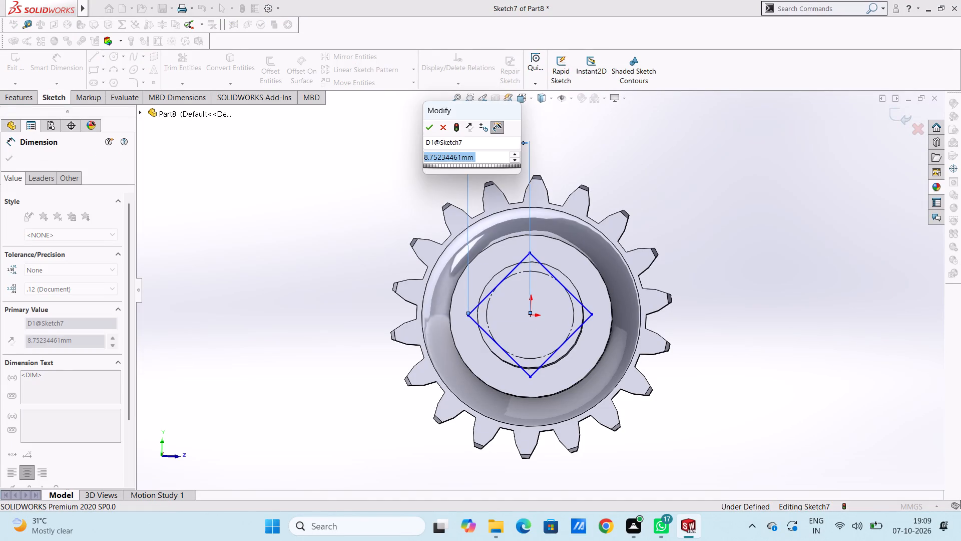
left_click(432, 132)
left_click(382, 163)
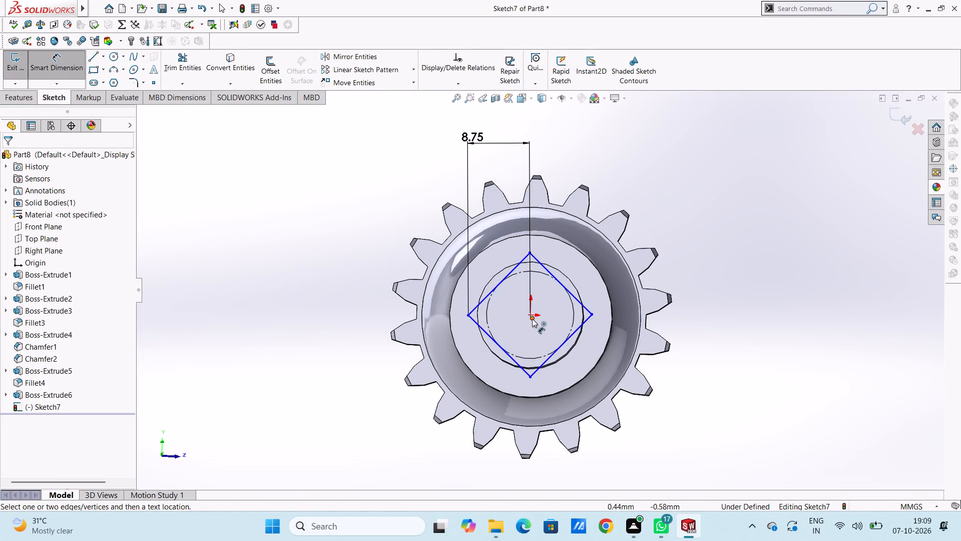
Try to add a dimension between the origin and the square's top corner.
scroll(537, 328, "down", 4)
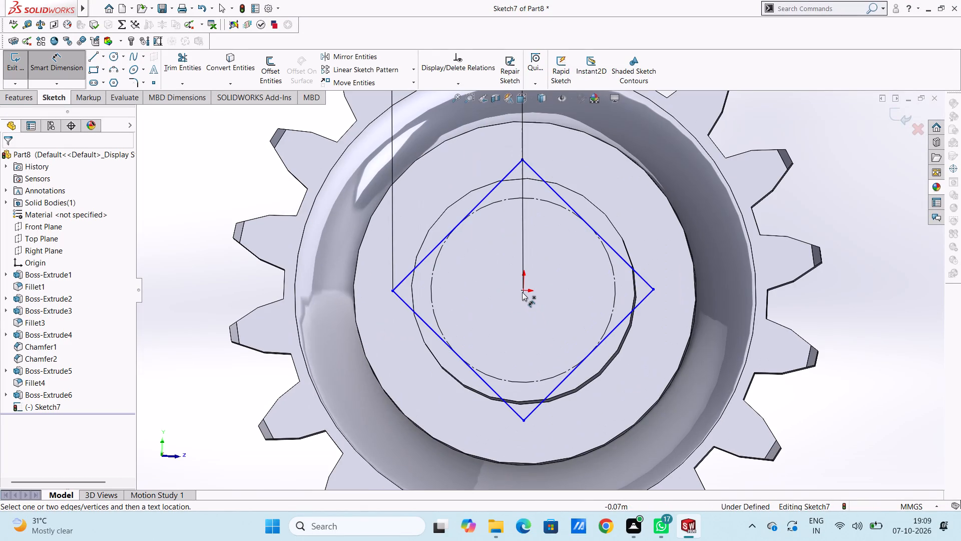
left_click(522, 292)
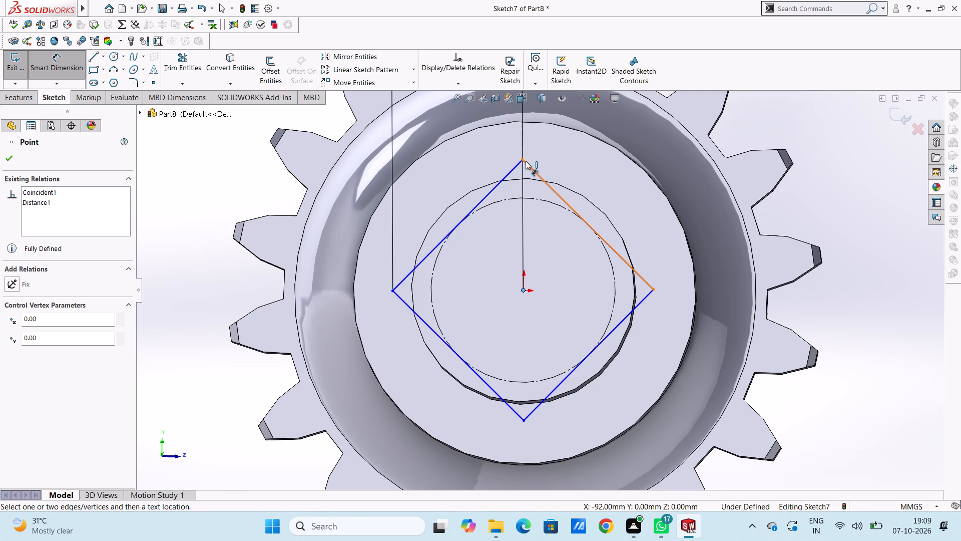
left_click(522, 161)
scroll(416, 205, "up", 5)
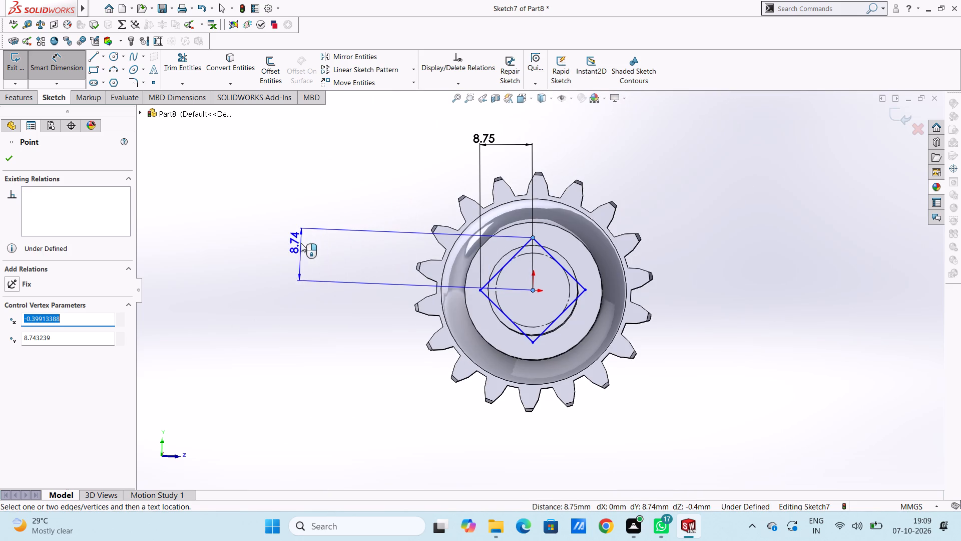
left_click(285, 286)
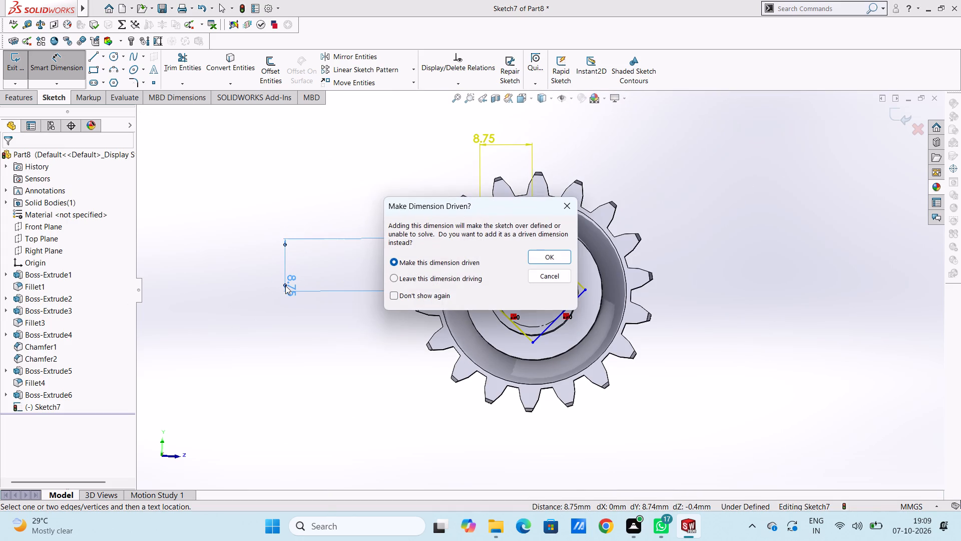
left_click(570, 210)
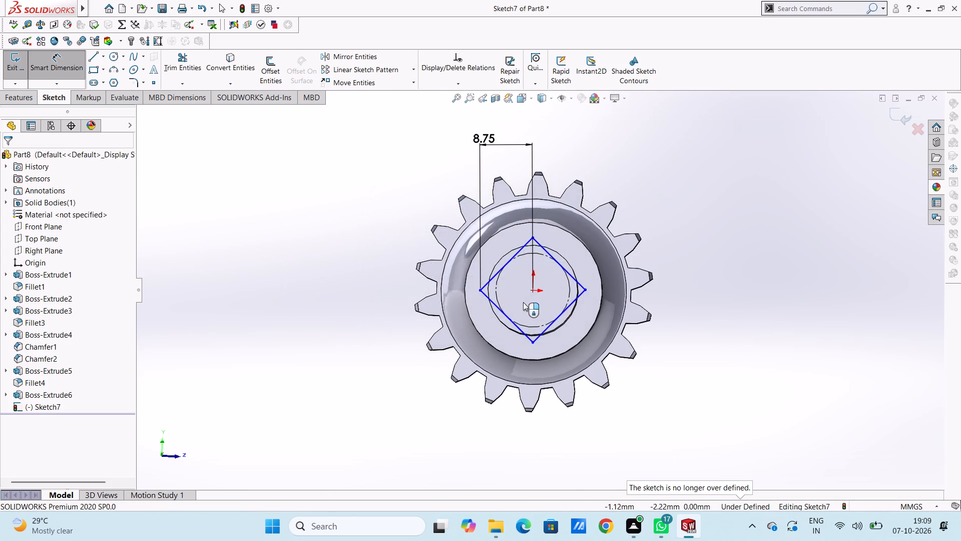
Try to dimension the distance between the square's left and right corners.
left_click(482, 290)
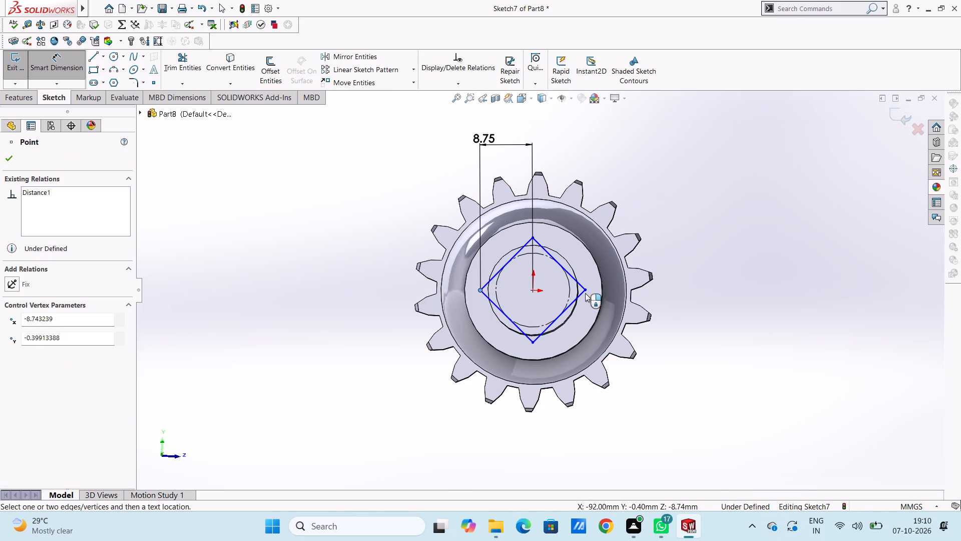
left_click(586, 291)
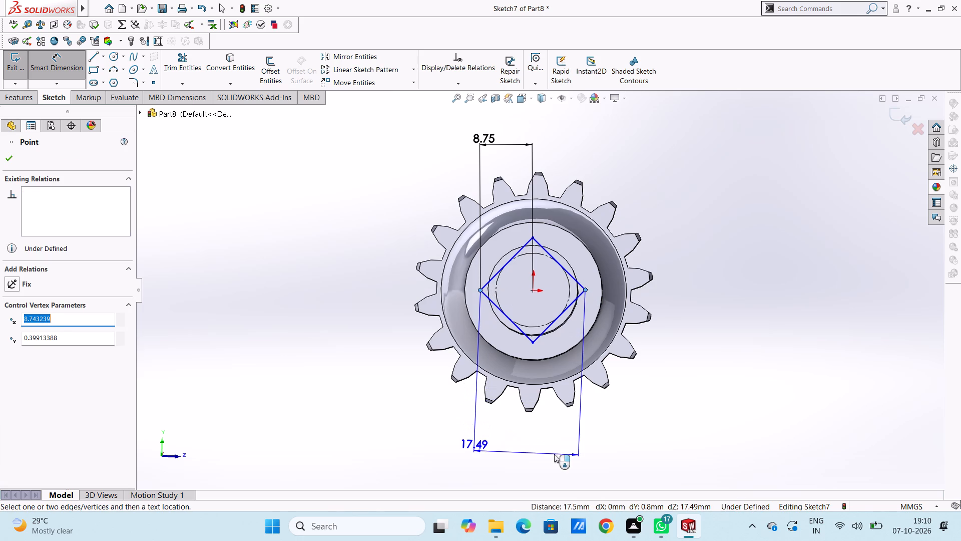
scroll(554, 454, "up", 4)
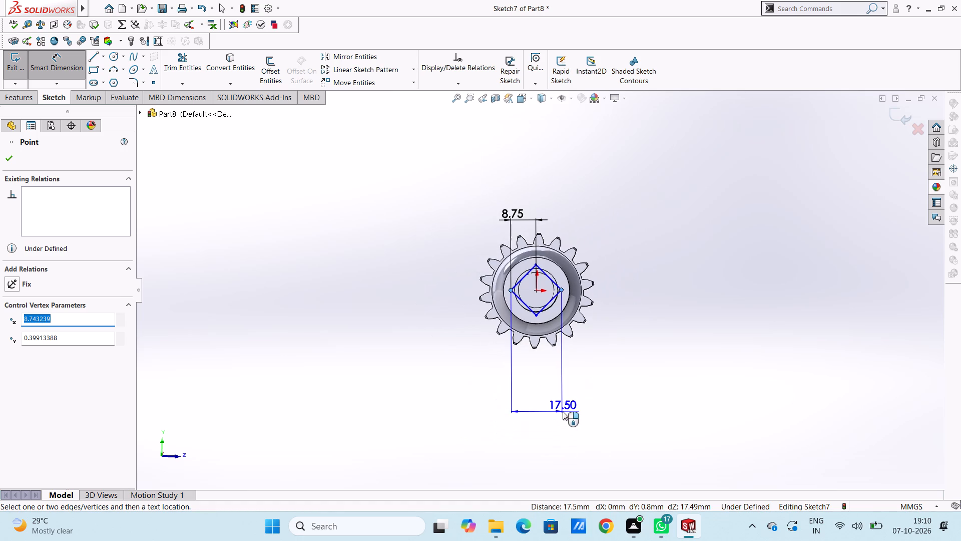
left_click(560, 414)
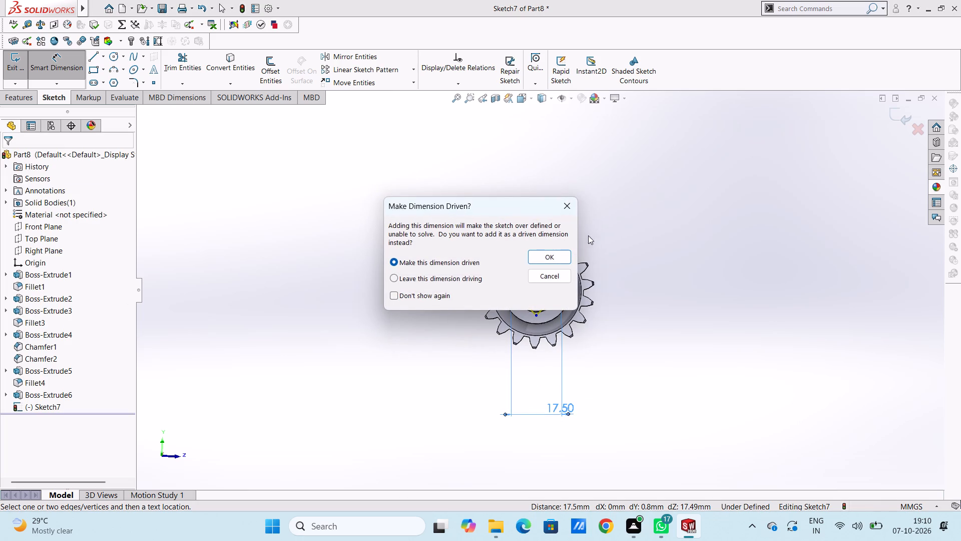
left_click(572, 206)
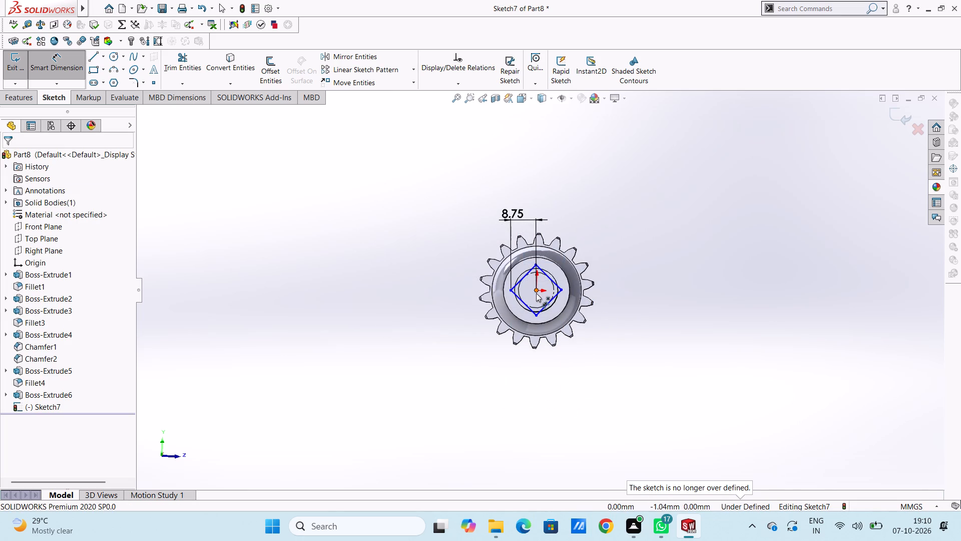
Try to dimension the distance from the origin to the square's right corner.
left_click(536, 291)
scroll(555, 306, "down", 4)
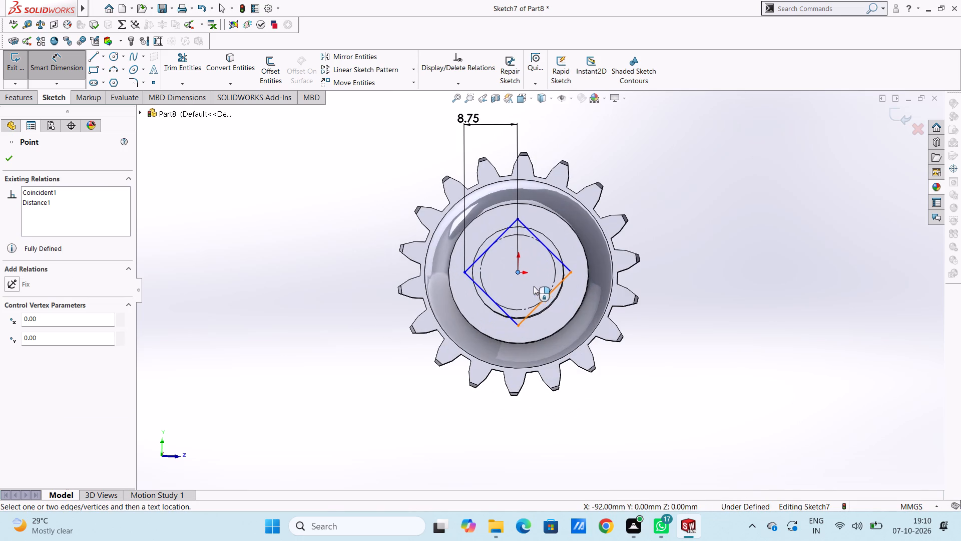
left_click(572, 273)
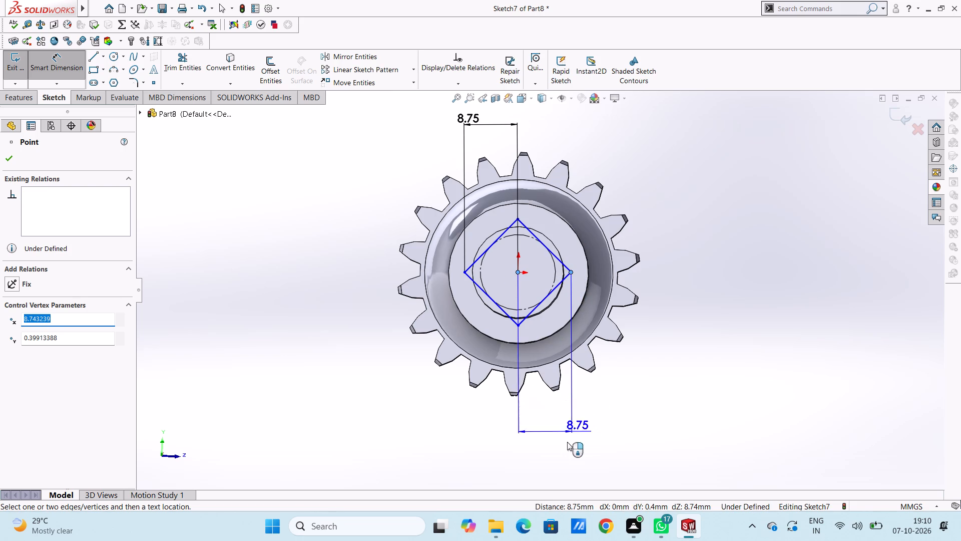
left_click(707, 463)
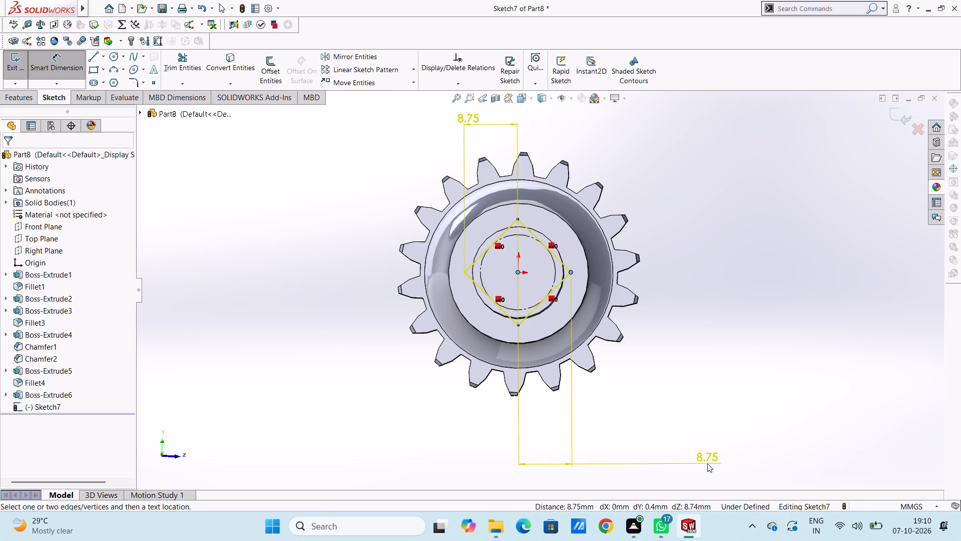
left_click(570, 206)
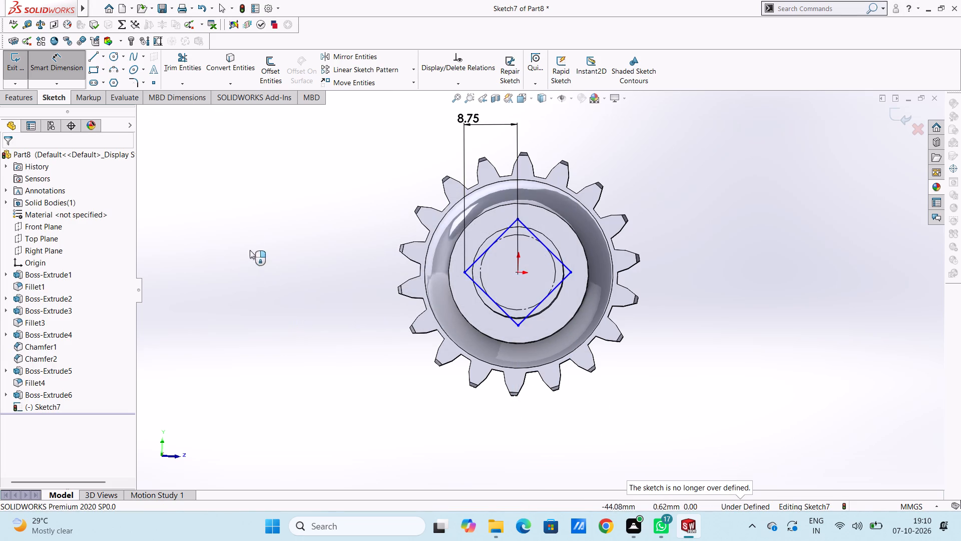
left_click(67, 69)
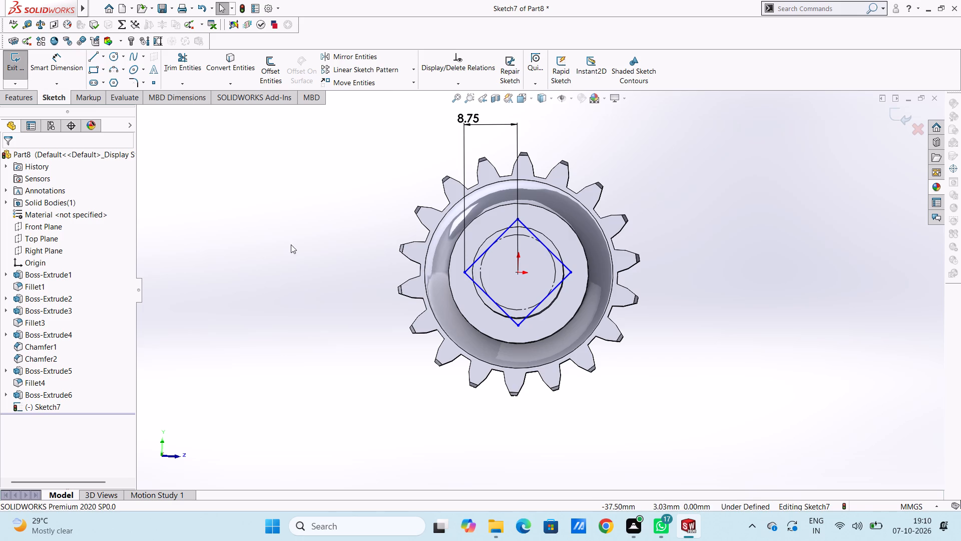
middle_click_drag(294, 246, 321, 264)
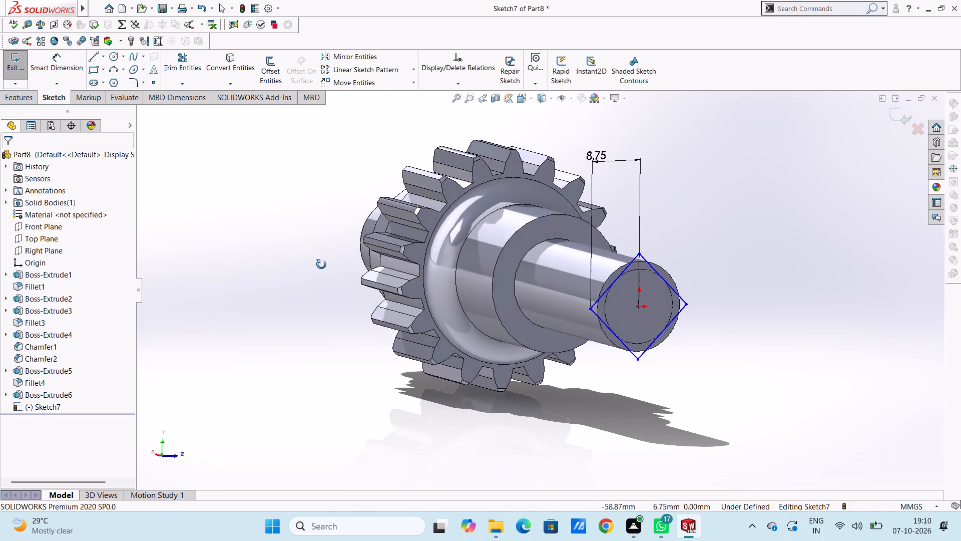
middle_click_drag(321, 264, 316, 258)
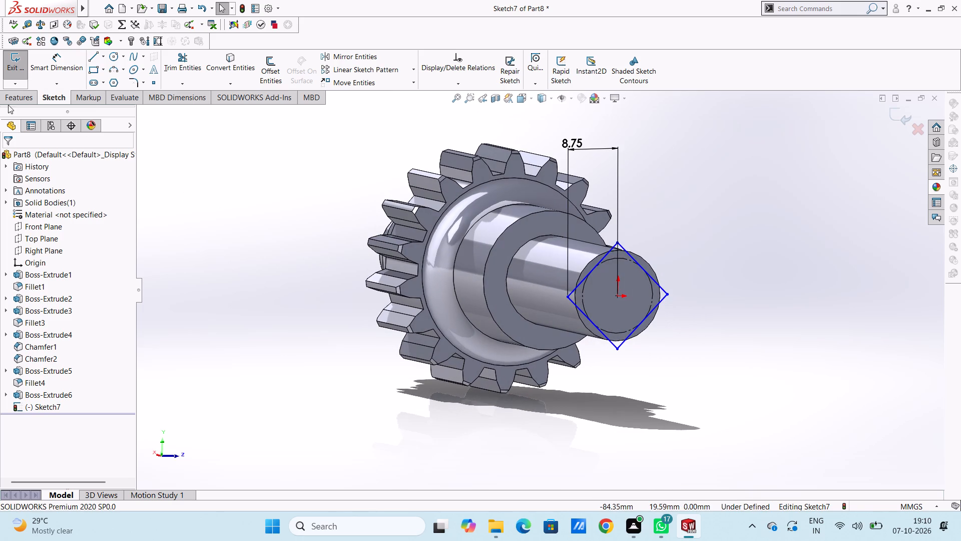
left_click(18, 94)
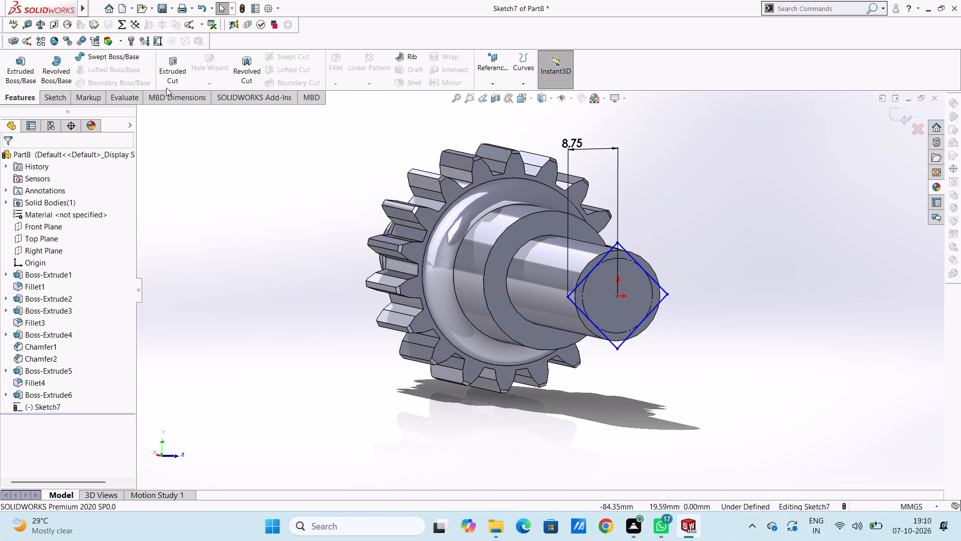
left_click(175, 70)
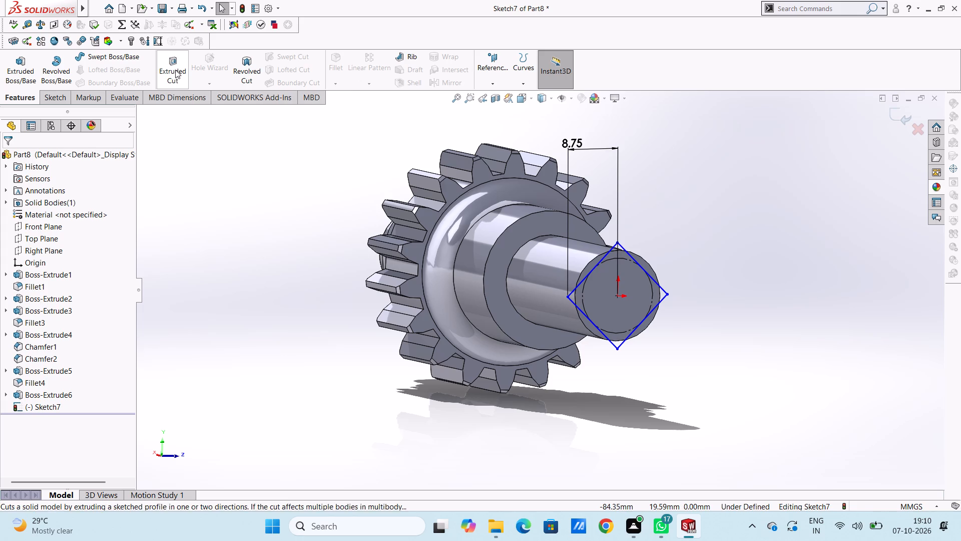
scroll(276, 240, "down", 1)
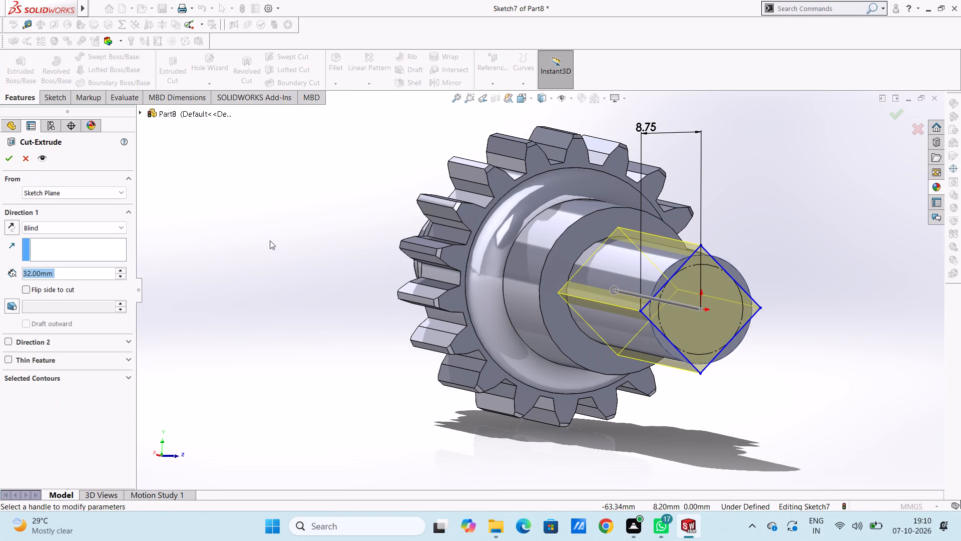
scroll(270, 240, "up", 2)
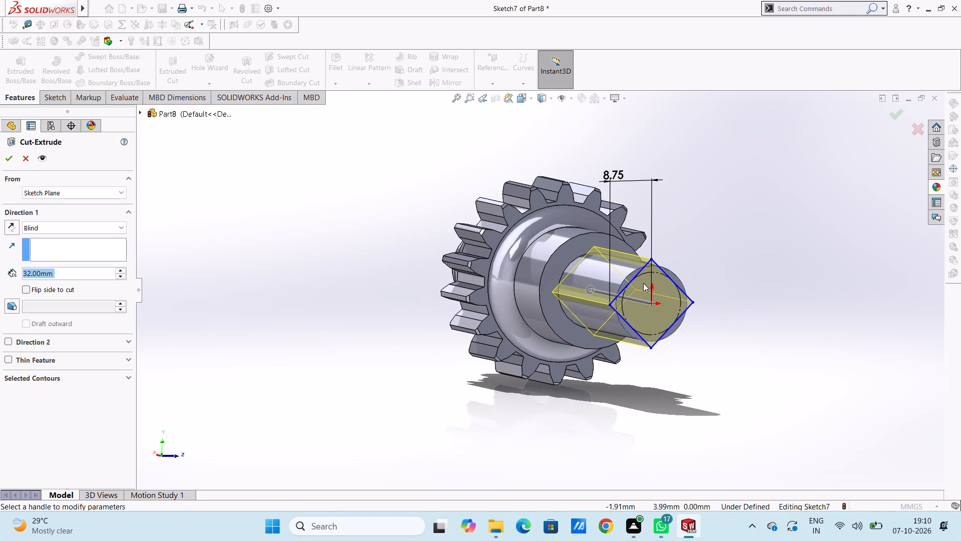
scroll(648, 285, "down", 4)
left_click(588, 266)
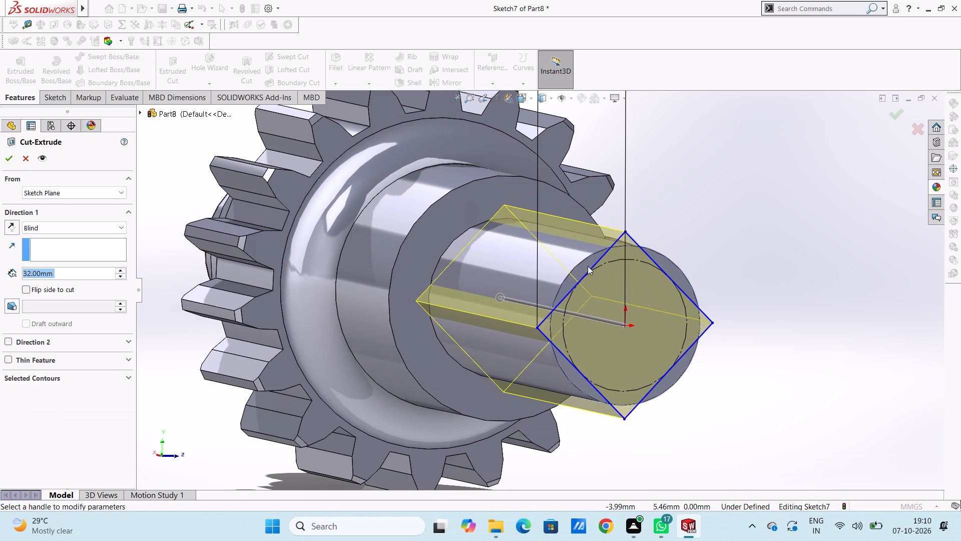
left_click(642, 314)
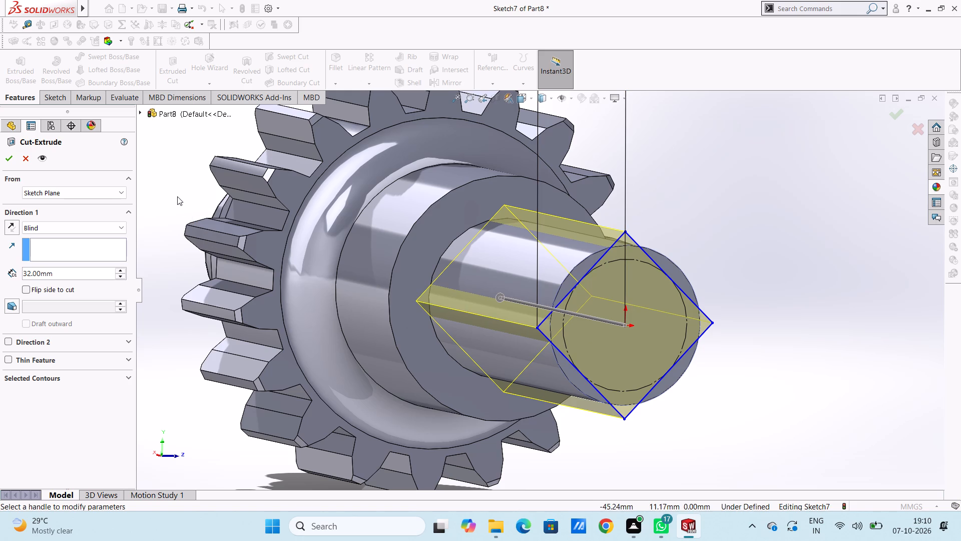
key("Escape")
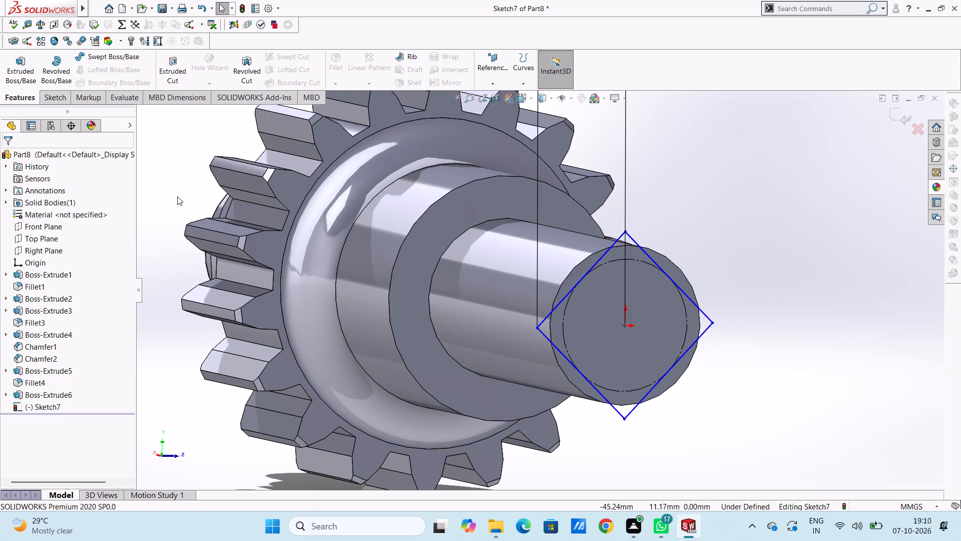
Sketch a solid circle about 12.4 mm in diameter, centred on the origin, over the square's inscribed construction circle.
key("ctrl+3")
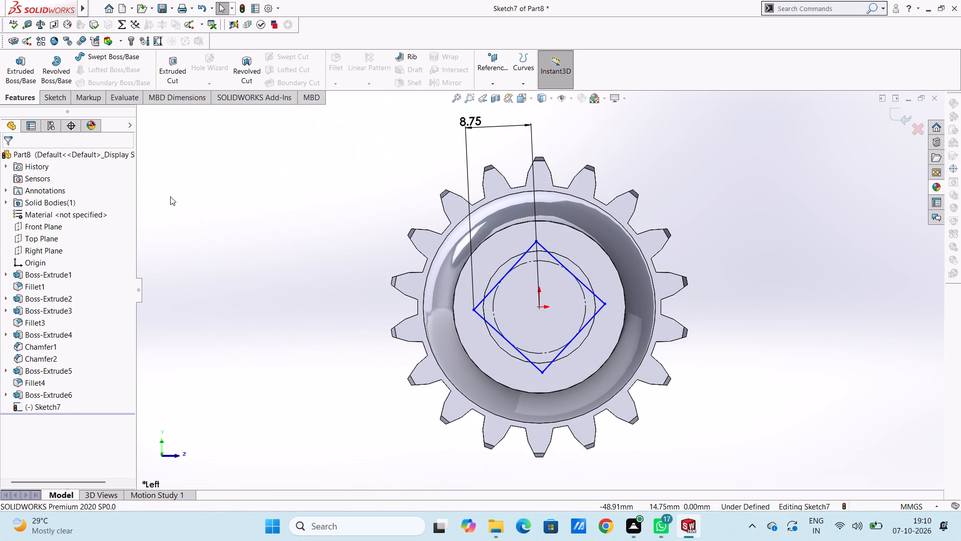
scroll(575, 257, "down", 2)
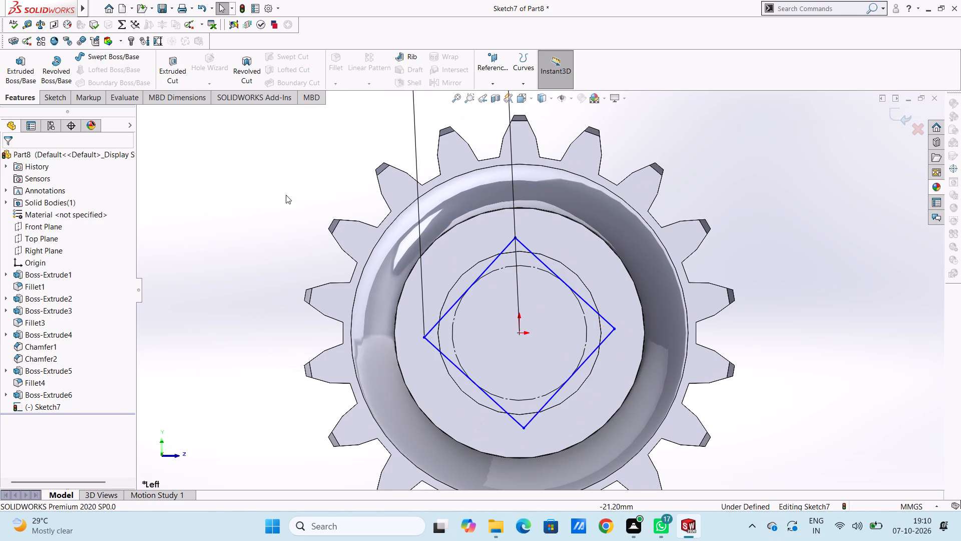
left_click(56, 99)
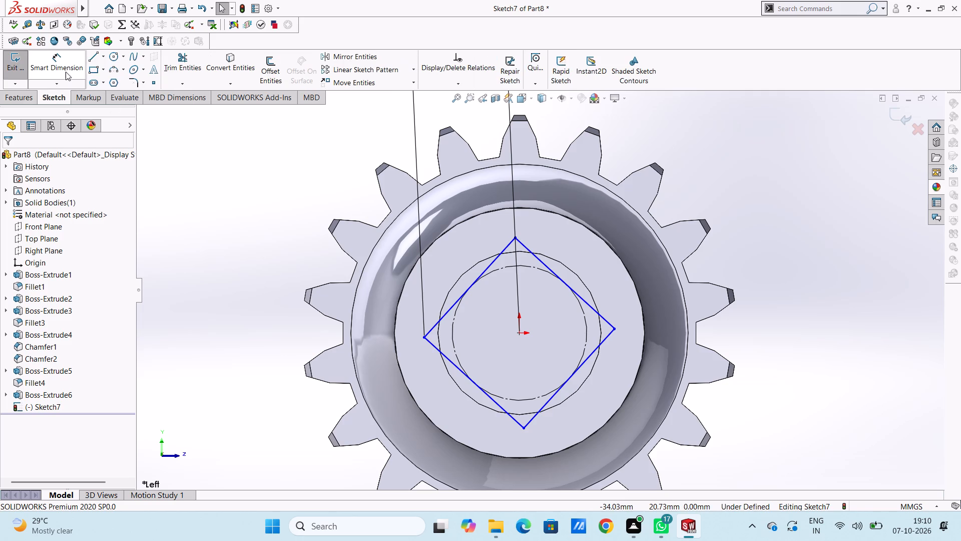
left_click(110, 58)
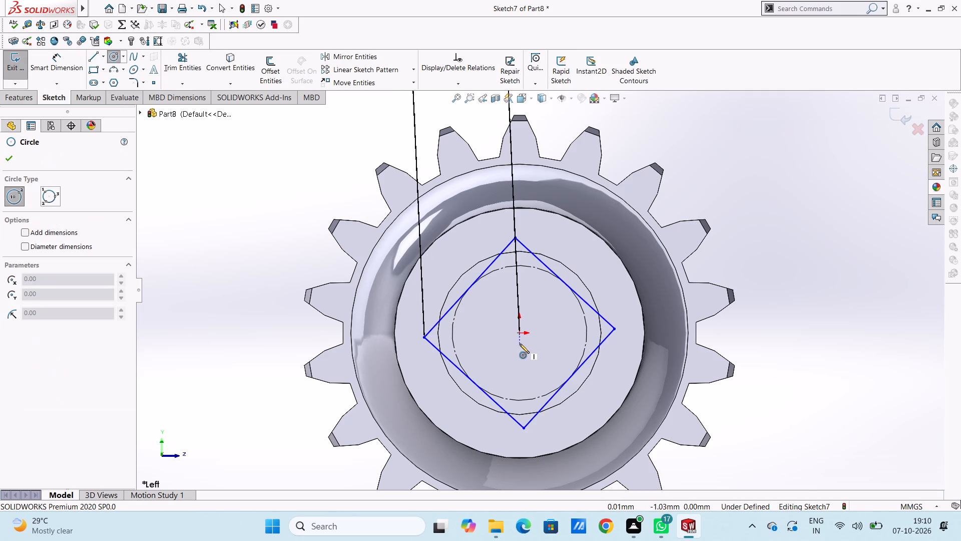
left_click(520, 334)
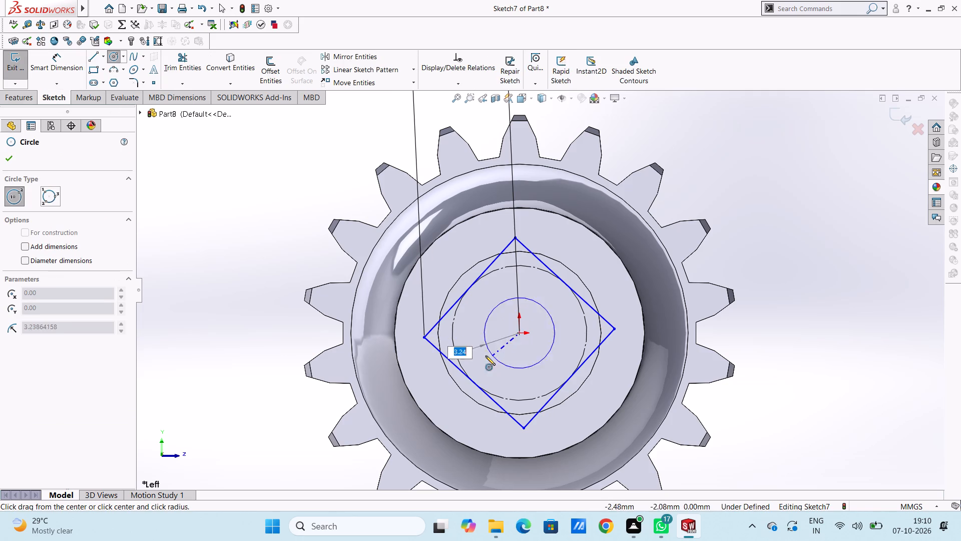
left_click(455, 345)
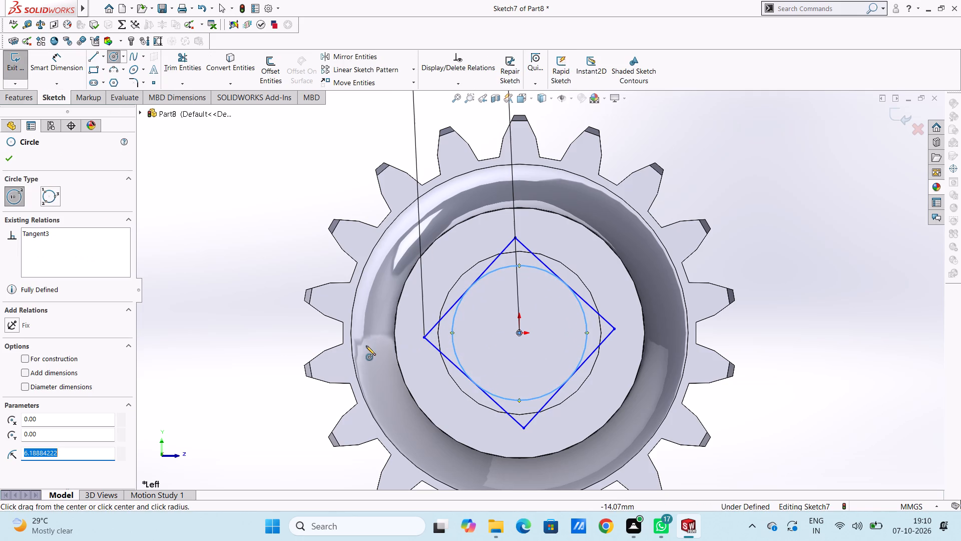
left_click(6, 160)
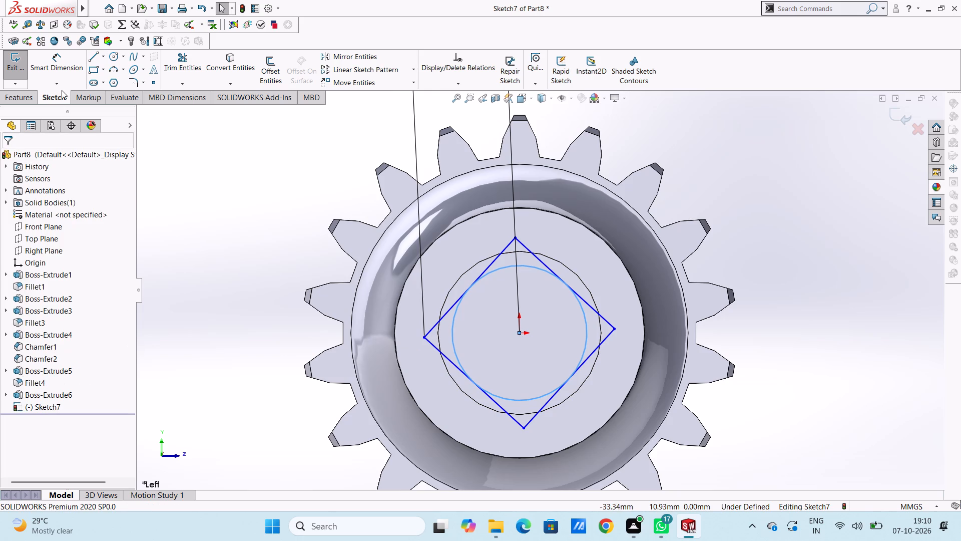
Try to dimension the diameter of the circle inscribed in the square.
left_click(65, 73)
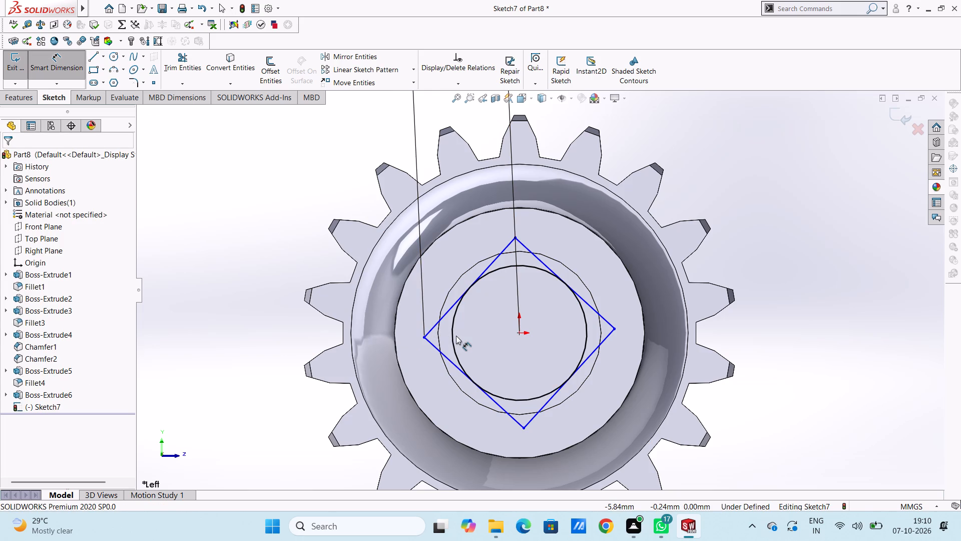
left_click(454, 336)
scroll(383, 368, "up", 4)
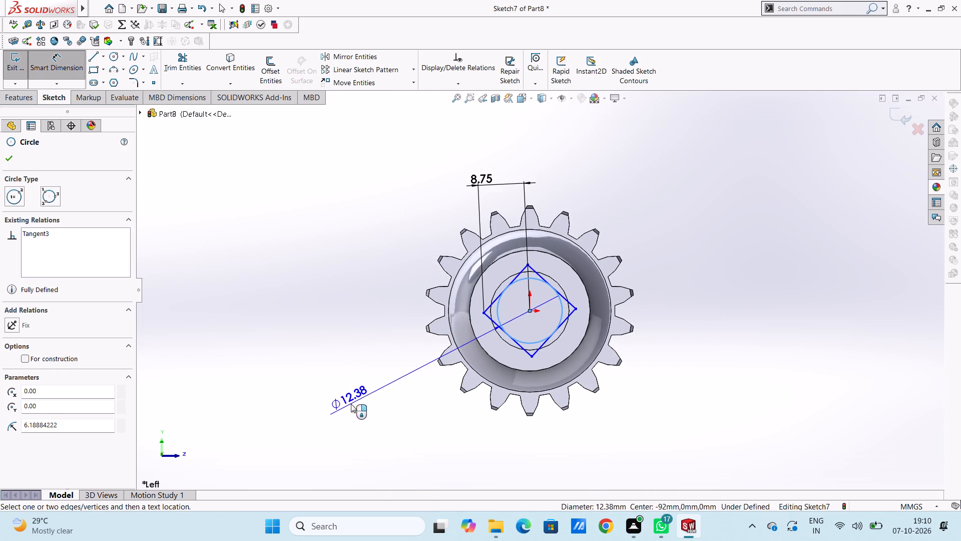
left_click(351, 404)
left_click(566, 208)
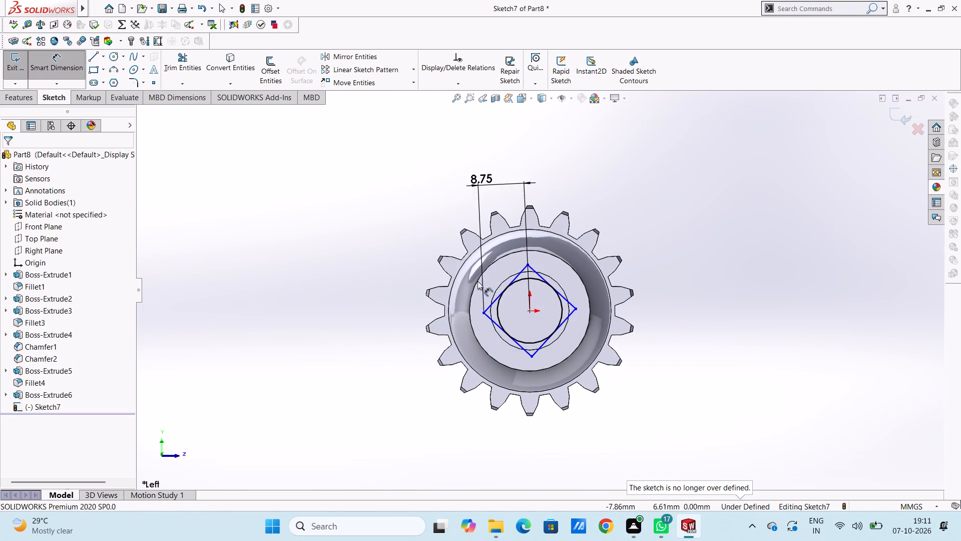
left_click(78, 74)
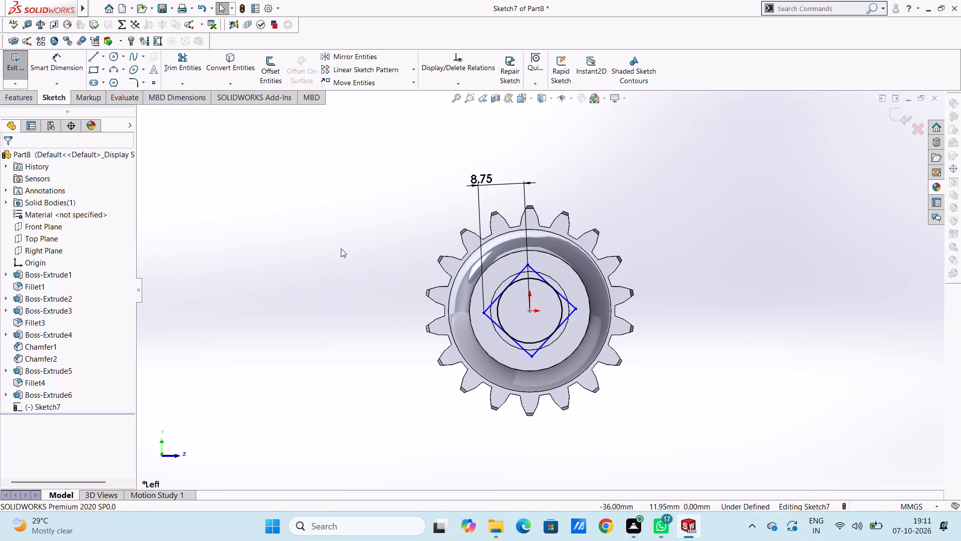
Sketch a circle of 7.5 mm radius centred on the origin, matching the outer edge of the shaft's end face.
scroll(555, 303, "down", 3)
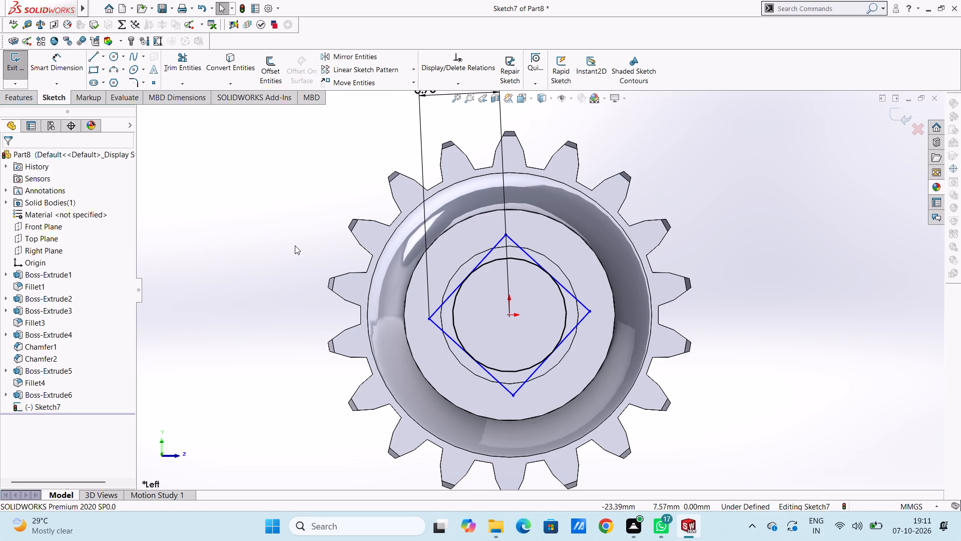
left_click(113, 57)
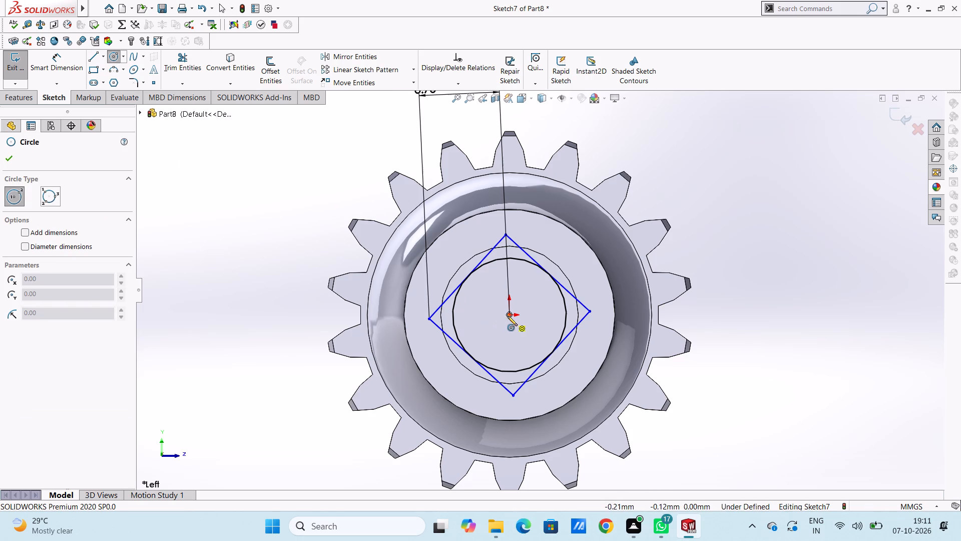
left_click(508, 316)
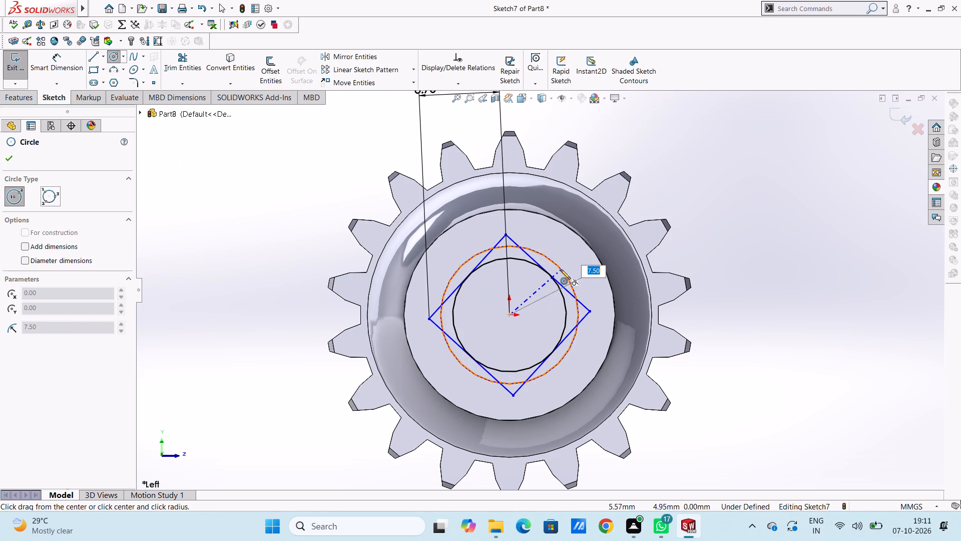
left_click(561, 269)
left_click(15, 157)
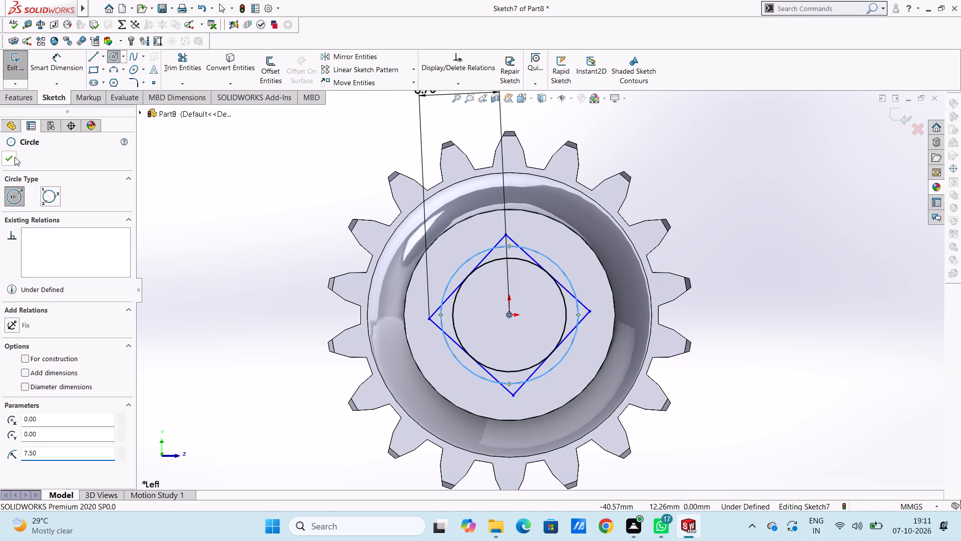
Dimension the diameter of the circle that matches the outer edge of the shaft's end face.
left_click(67, 71)
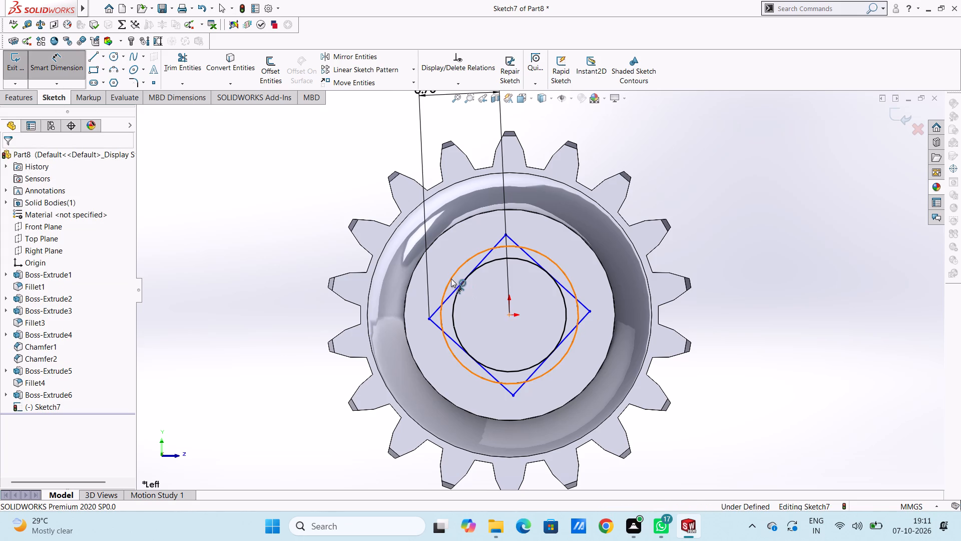
left_click(451, 278)
scroll(289, 222, "up", 2)
left_click(320, 195)
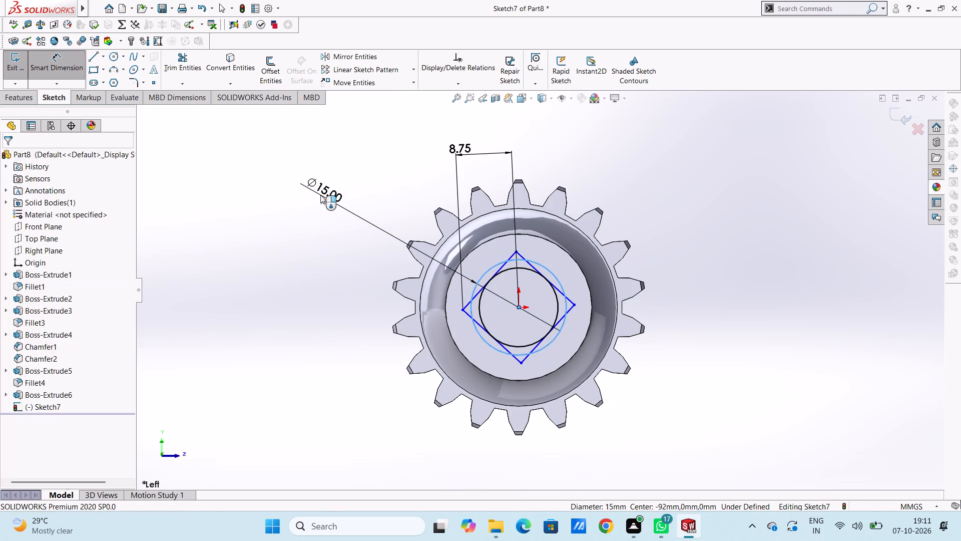
left_click(275, 179)
left_click(244, 205)
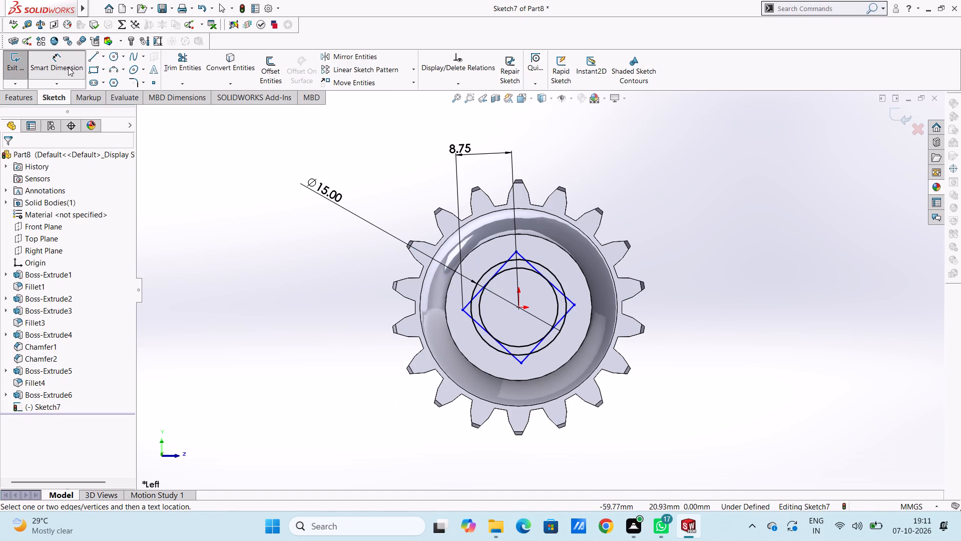
left_click(68, 67)
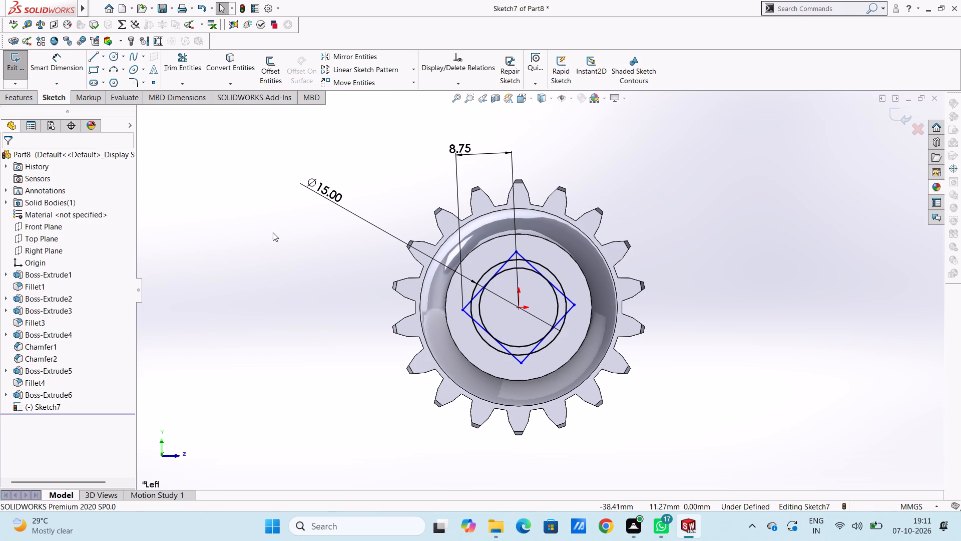
Trim away the square's four corners outside the 15 mm circle, accepting deletion of the associated corner dimension.
left_click(177, 64)
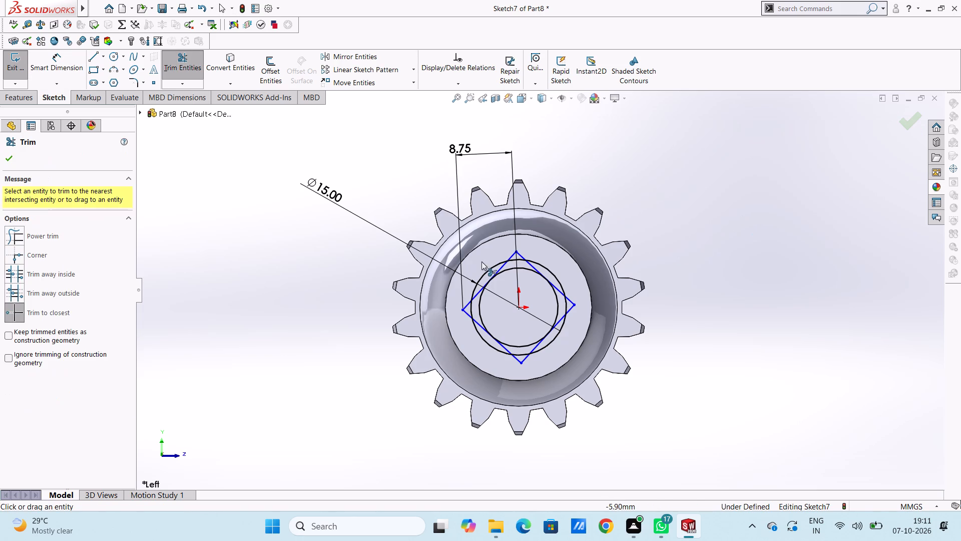
scroll(509, 275, "down", 4)
left_click(521, 240)
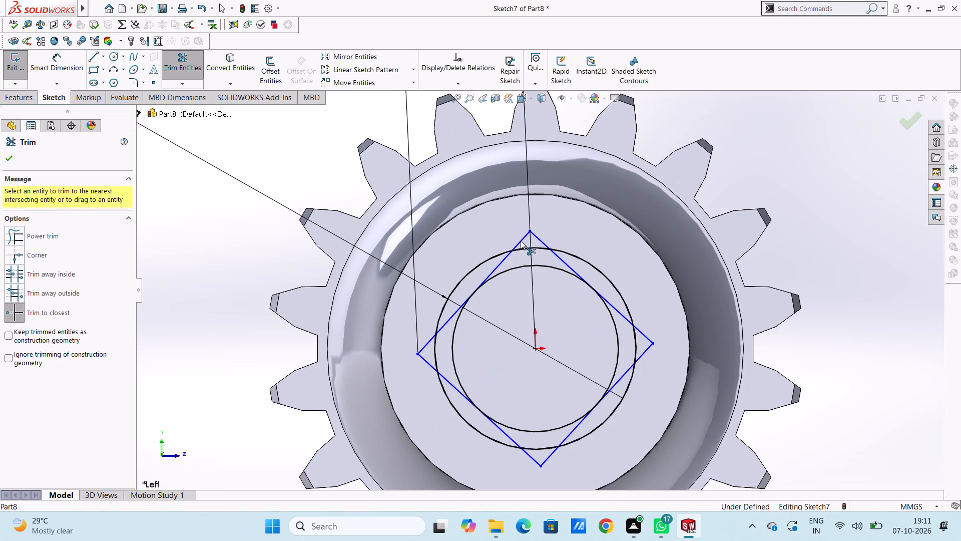
left_click(537, 236)
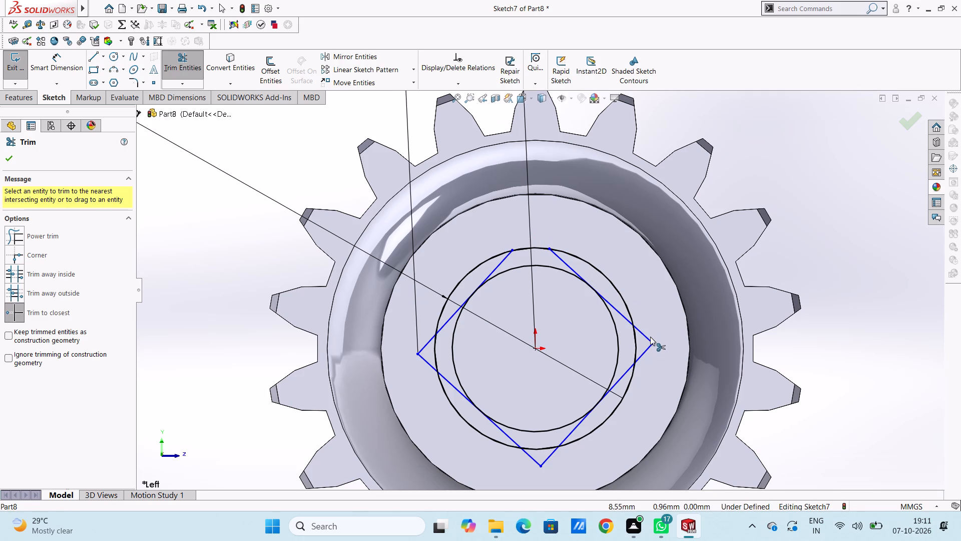
left_click(650, 337)
left_click(649, 344)
left_click(649, 338)
left_click(648, 348)
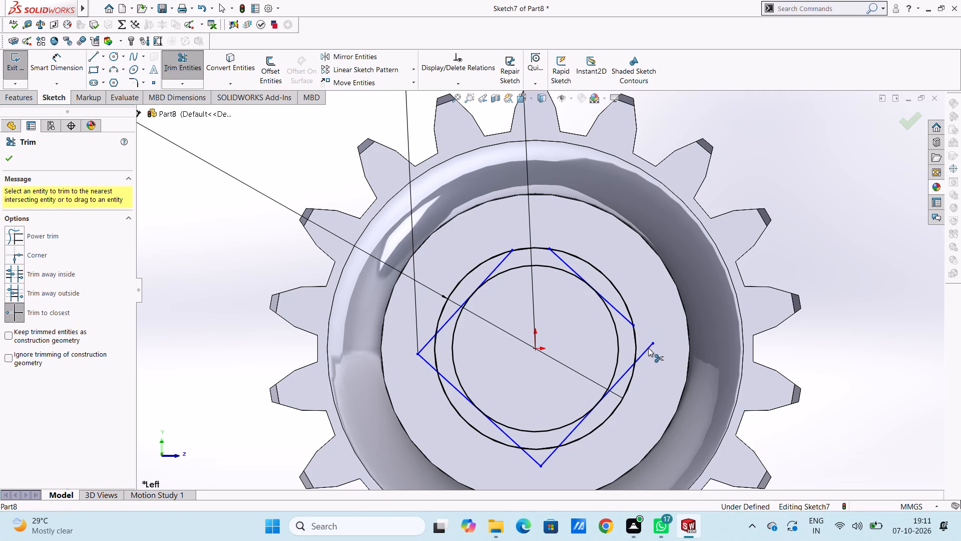
left_click(548, 459)
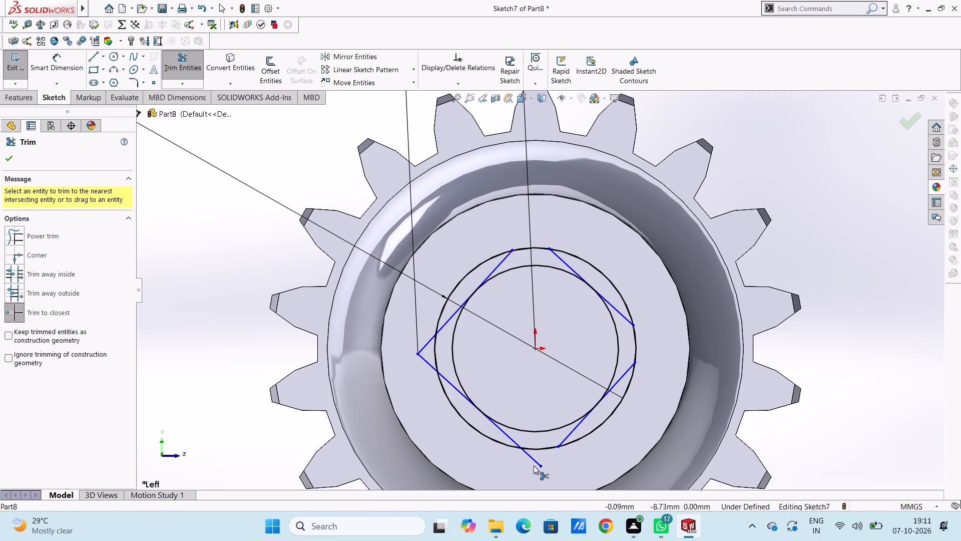
left_click(537, 462)
left_click(428, 362)
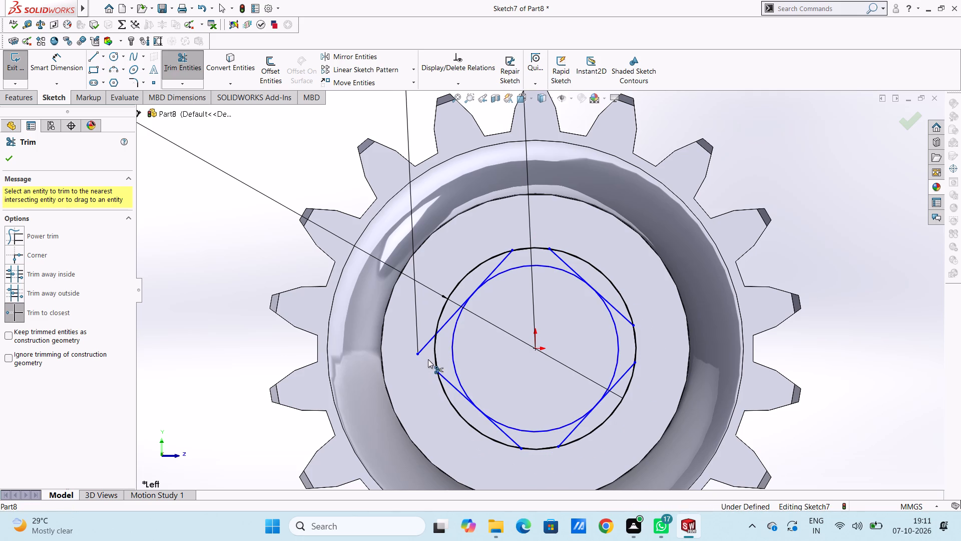
left_click(427, 347)
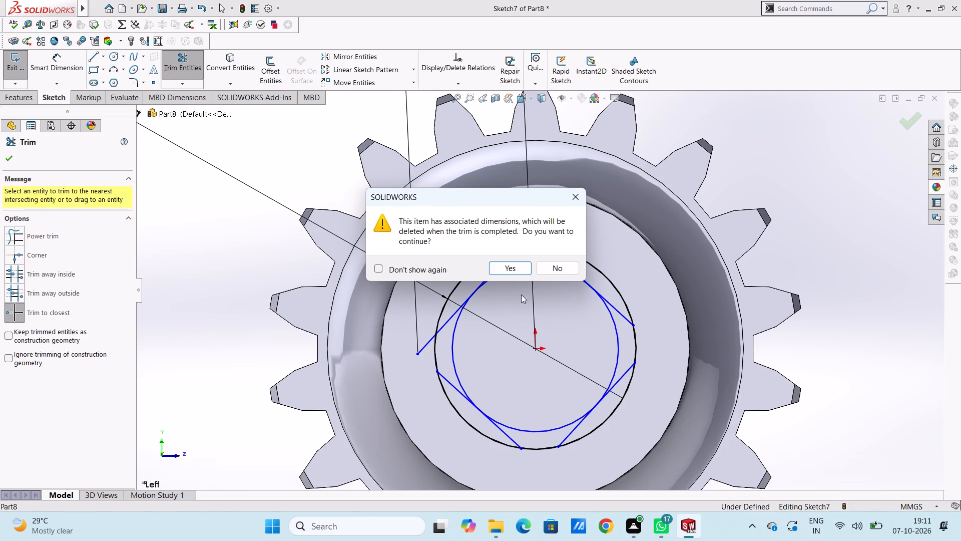
left_click(518, 270)
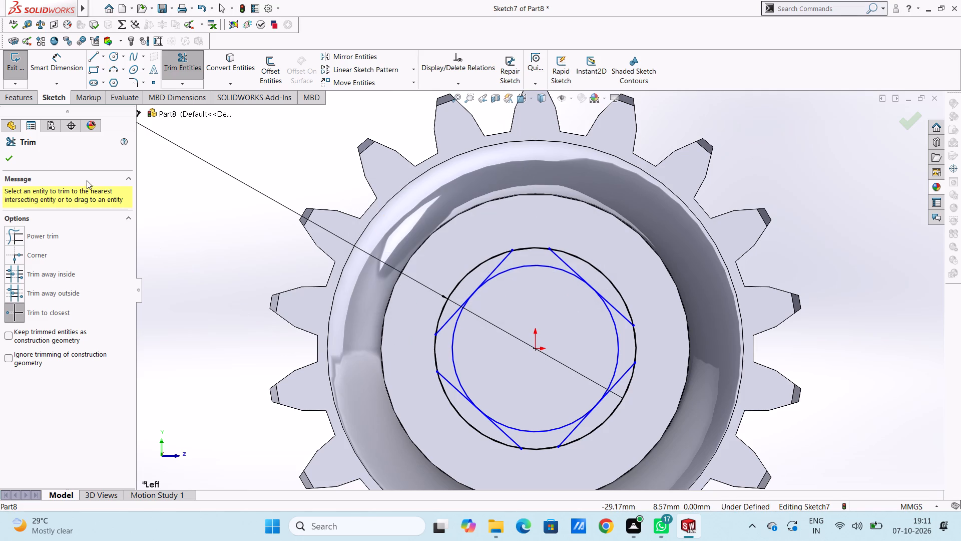
left_click(12, 164)
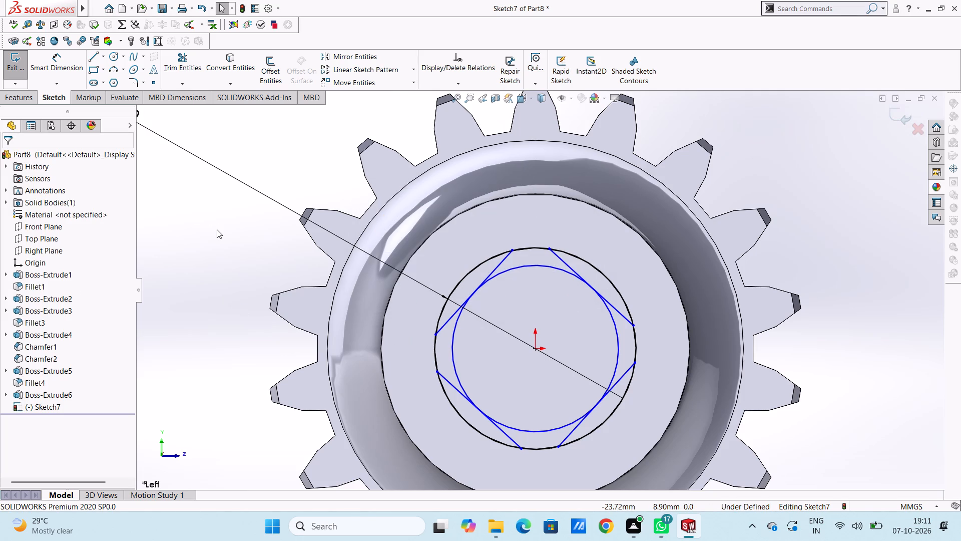
Delete the solid circle inscribed in the square, leaving the construction circle in place.
scroll(215, 229, "up", 1)
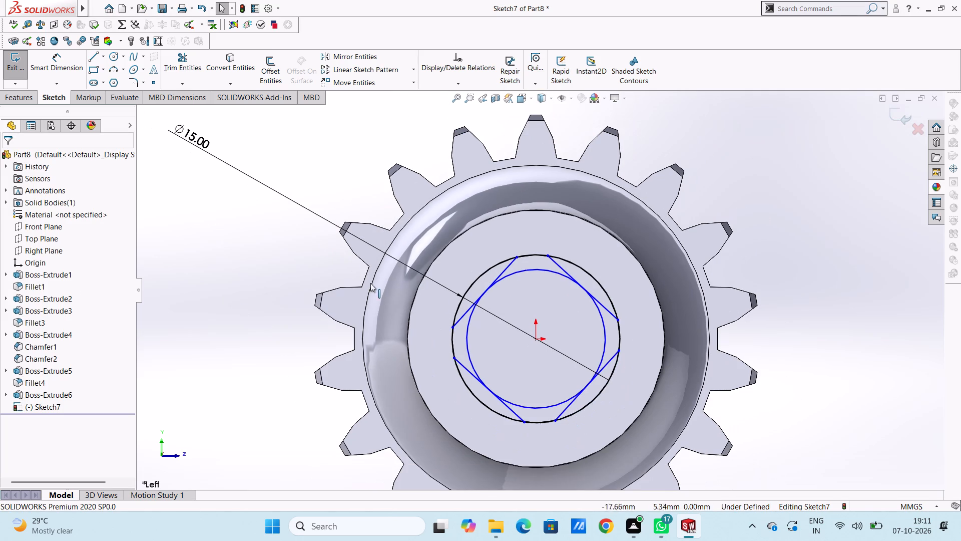
left_click(521, 272)
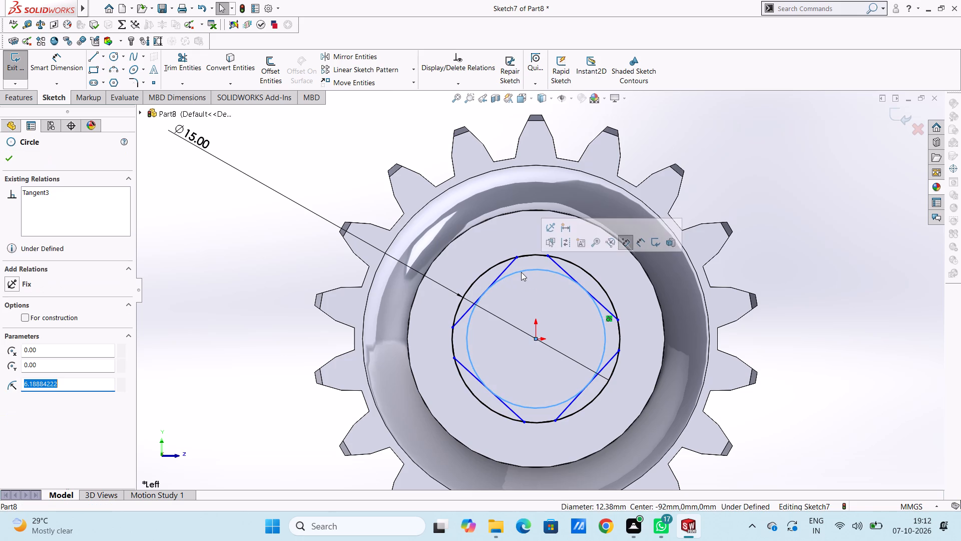
key("Delete")
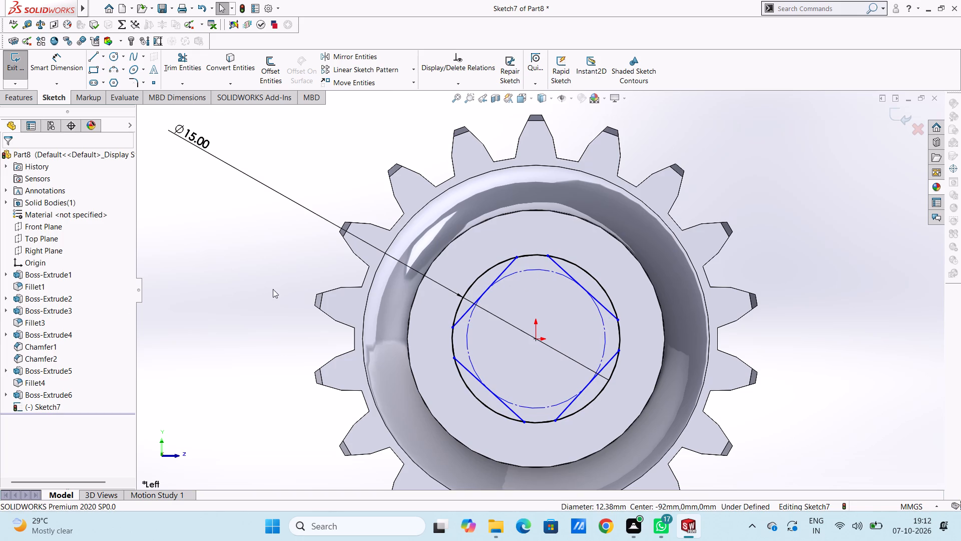
Dimension the vertical distance from the origin to the upper end of the upper-left trimmed line.
left_click(59, 71)
scroll(575, 379, "up", 3)
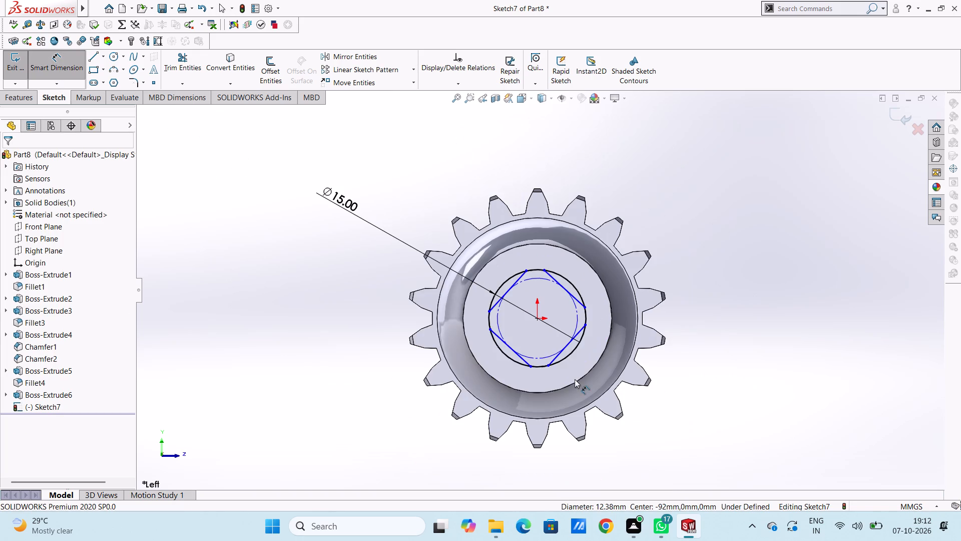
left_click(537, 319)
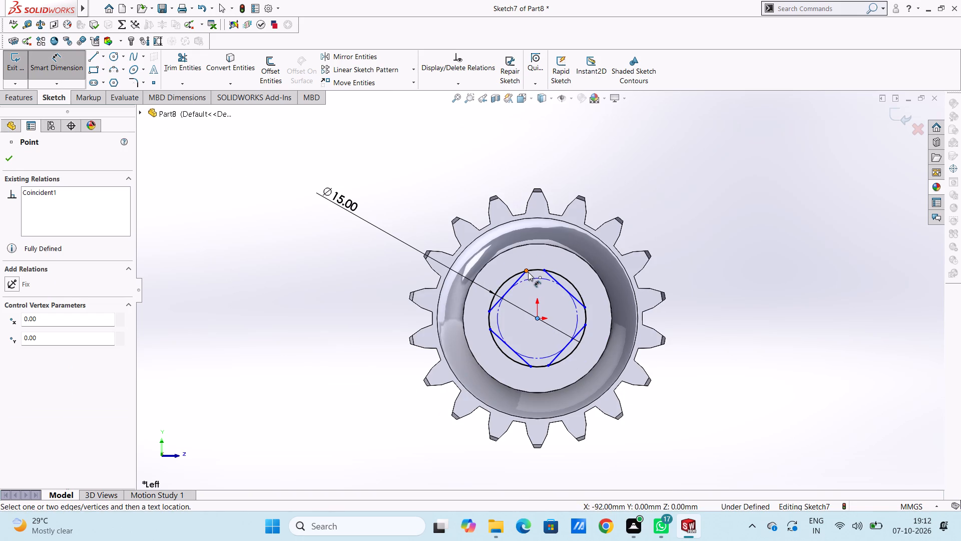
left_click(528, 272)
left_click(257, 301)
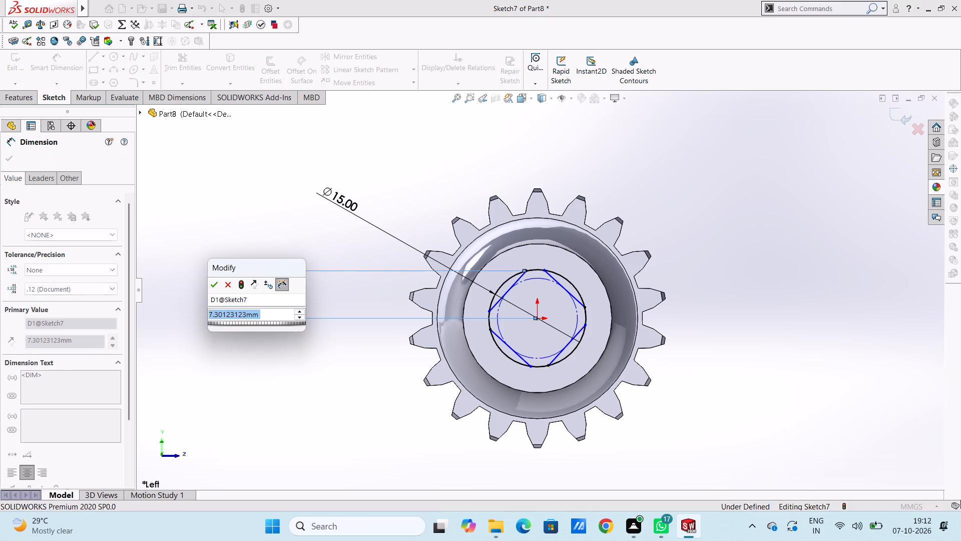
left_click(217, 286)
left_click(264, 240)
middle_click_drag(278, 240, 287, 246)
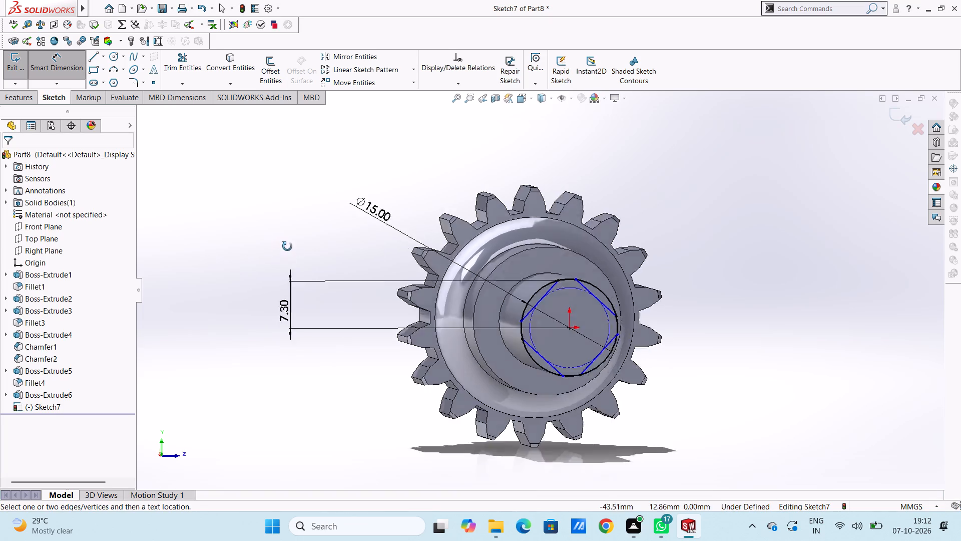
middle_click_drag(287, 246, 285, 257)
scroll(646, 345, "down", 3)
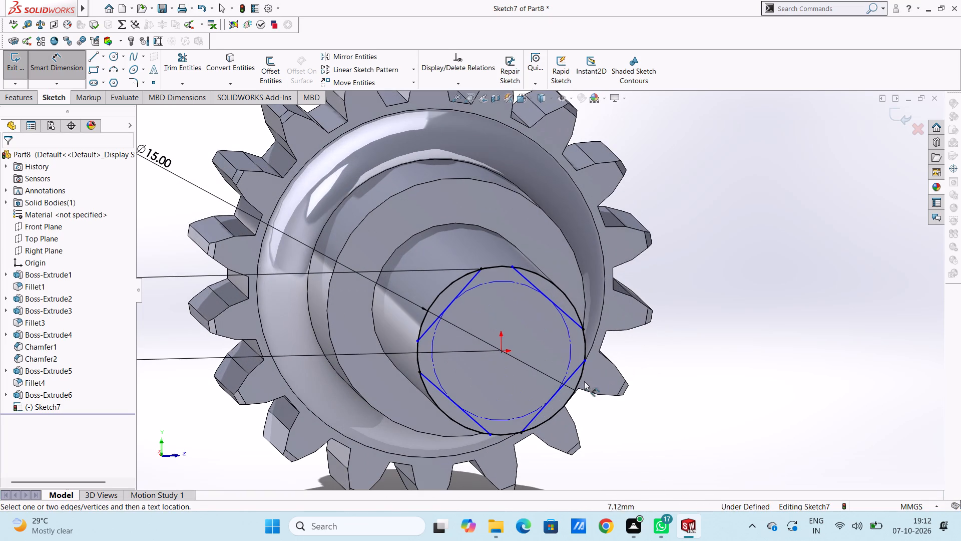
left_click(67, 65)
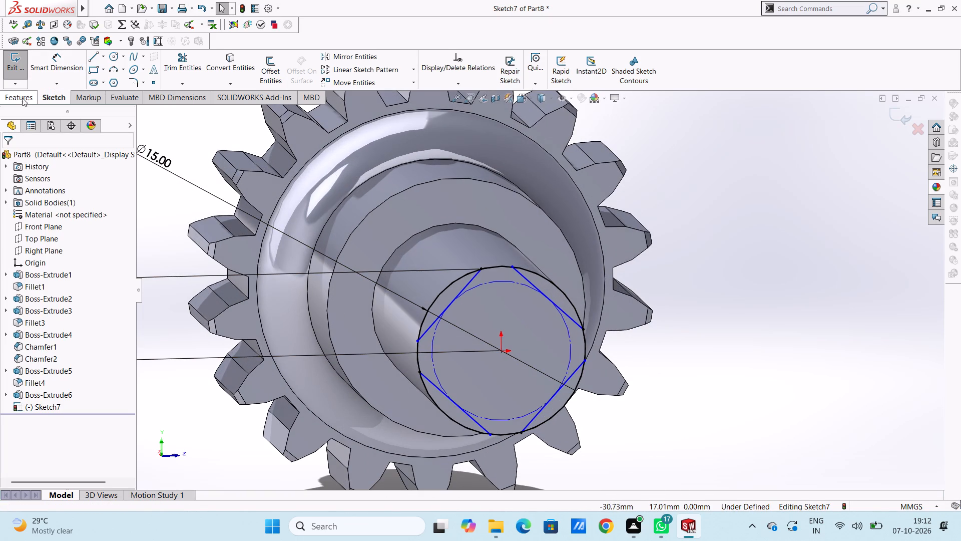
Cut-extrude the four segments between the trimmed square's sides and the 15 mm circle to a blind depth of 16 mm.
left_click(20, 95)
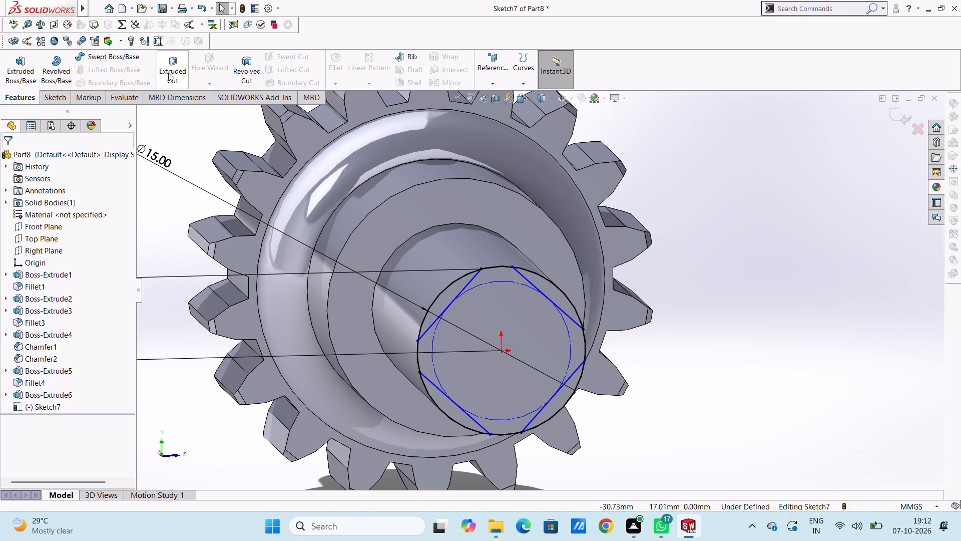
left_click(169, 72)
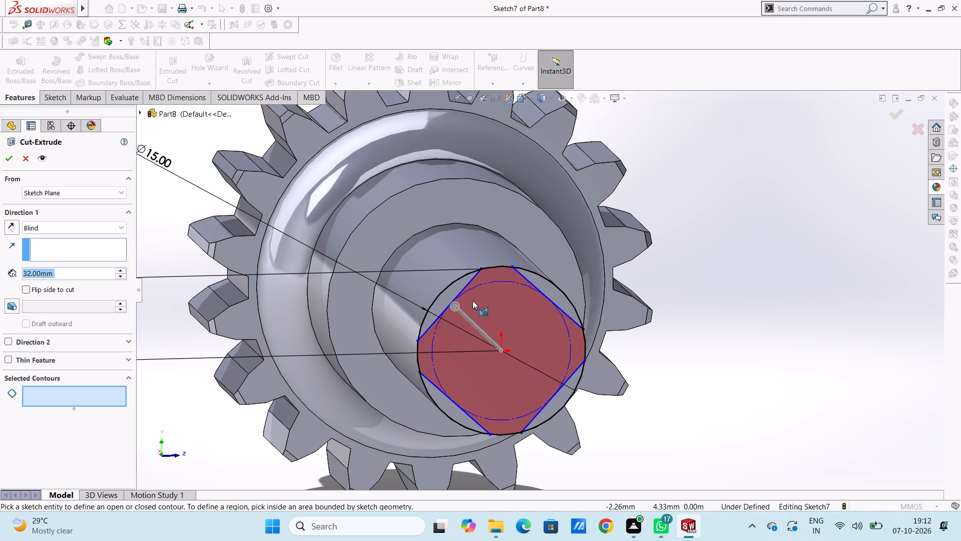
left_click(457, 290)
left_click(558, 298)
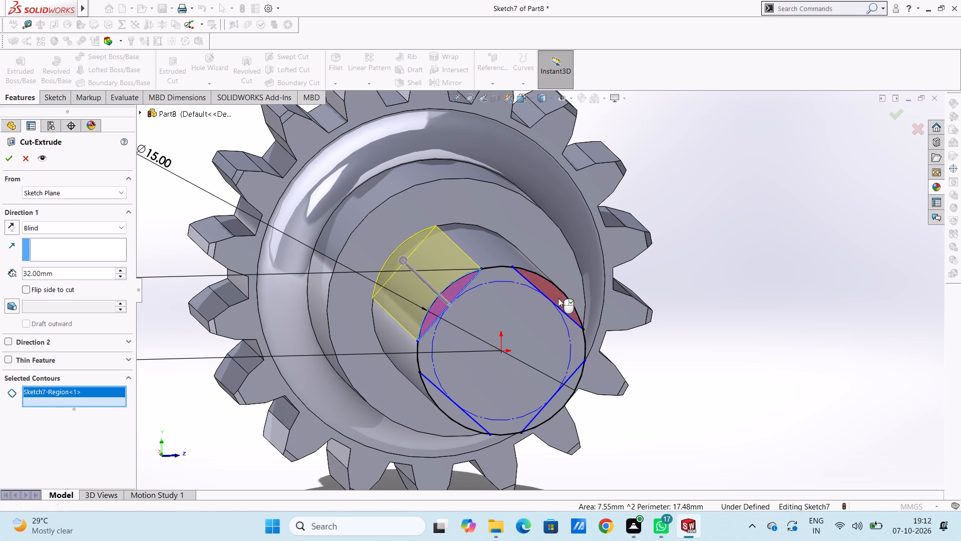
left_click(575, 382)
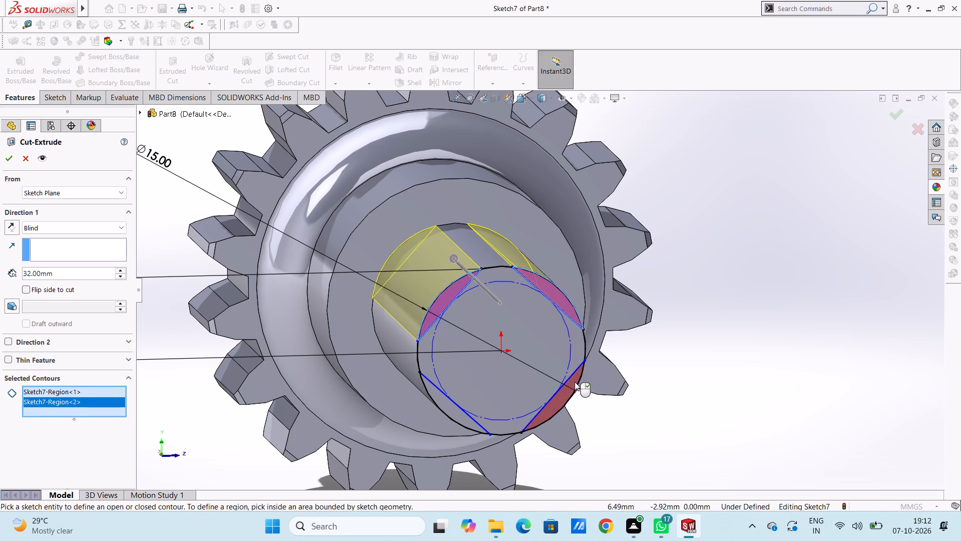
left_click(453, 413)
scroll(404, 417, "up", 4)
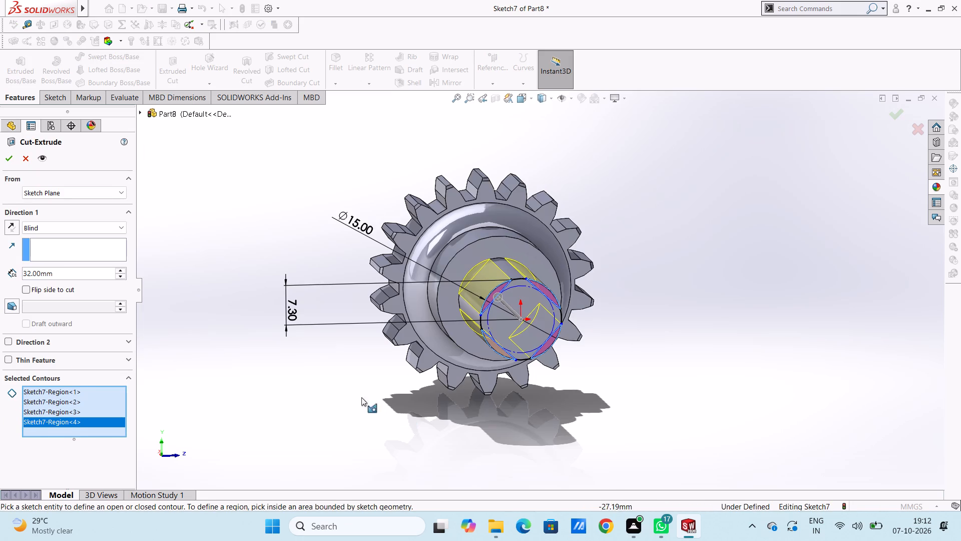
middle_click_drag(344, 388, 367, 397)
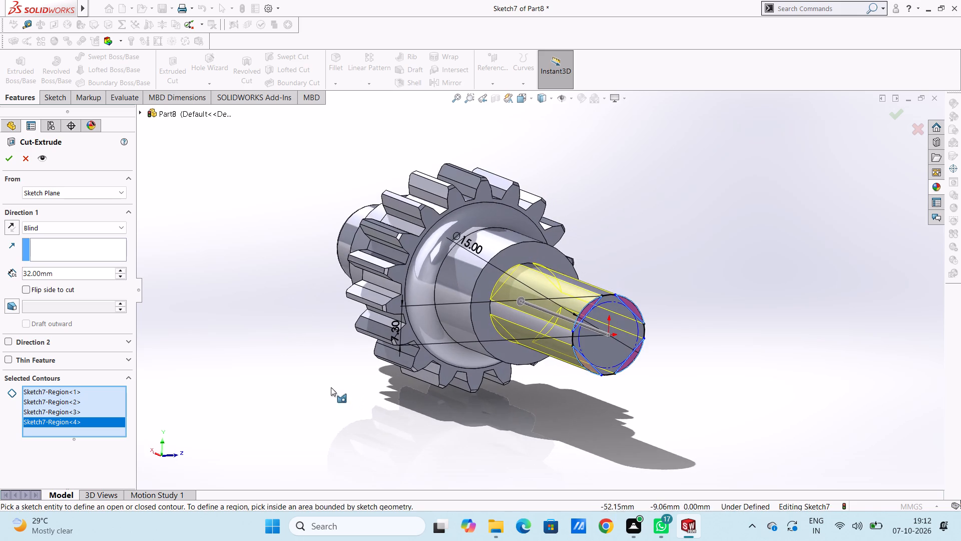
double_click(82, 274)
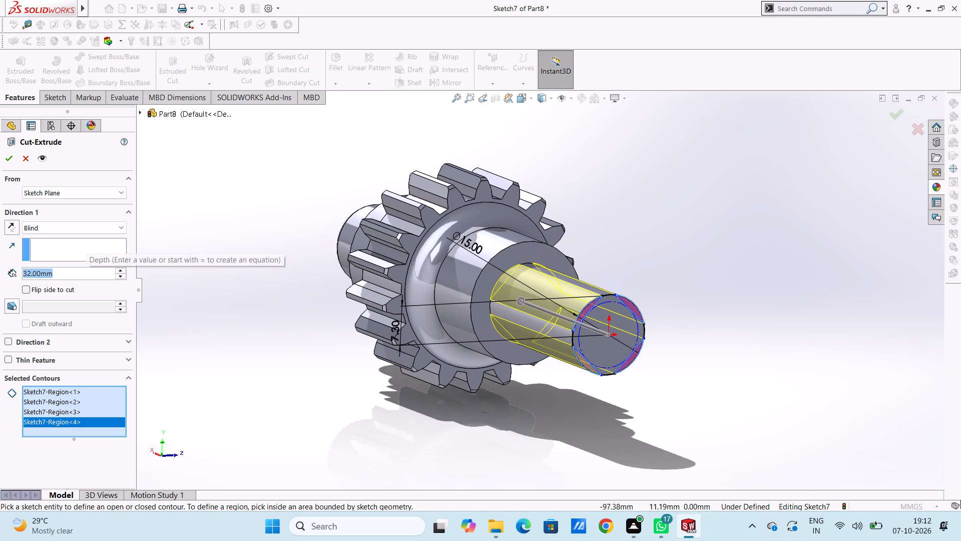
type("16")
key("Return")
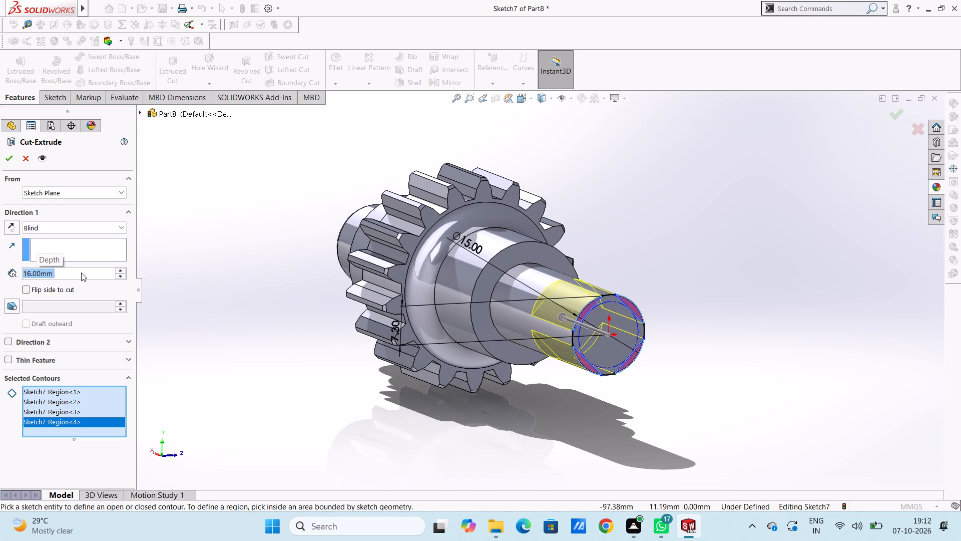
left_click(13, 163)
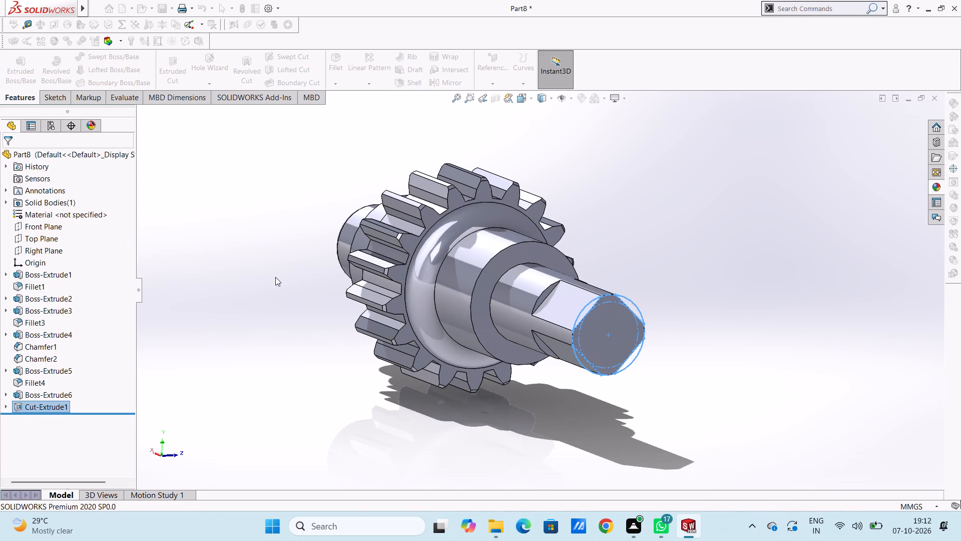
left_click(275, 277)
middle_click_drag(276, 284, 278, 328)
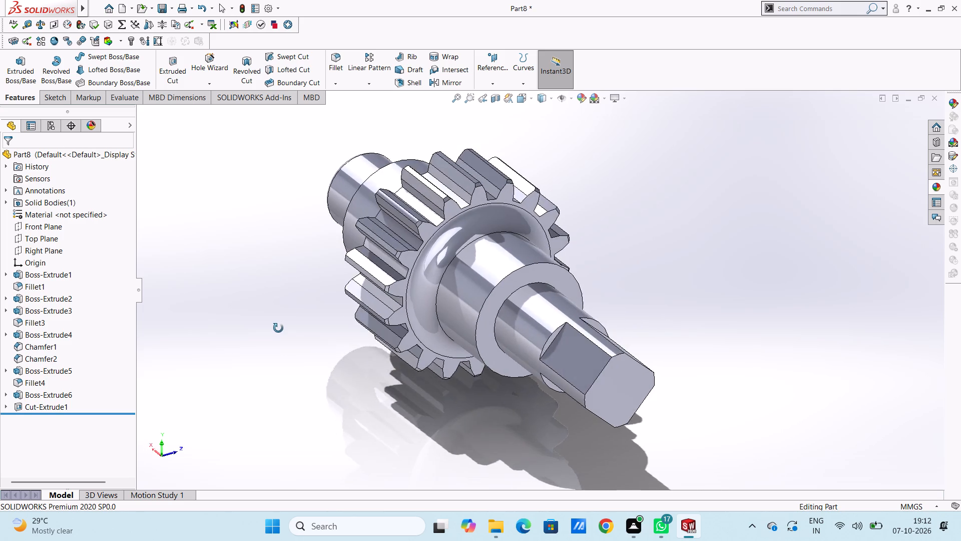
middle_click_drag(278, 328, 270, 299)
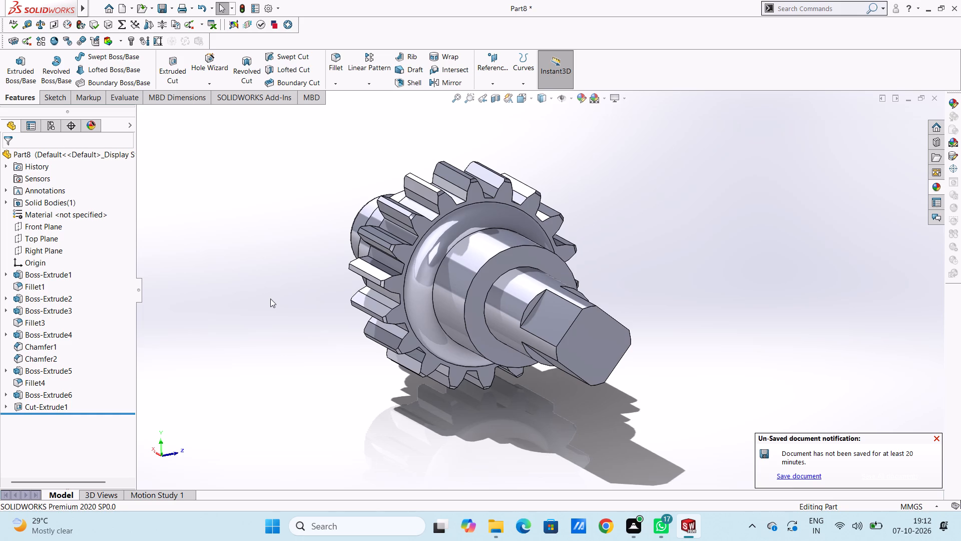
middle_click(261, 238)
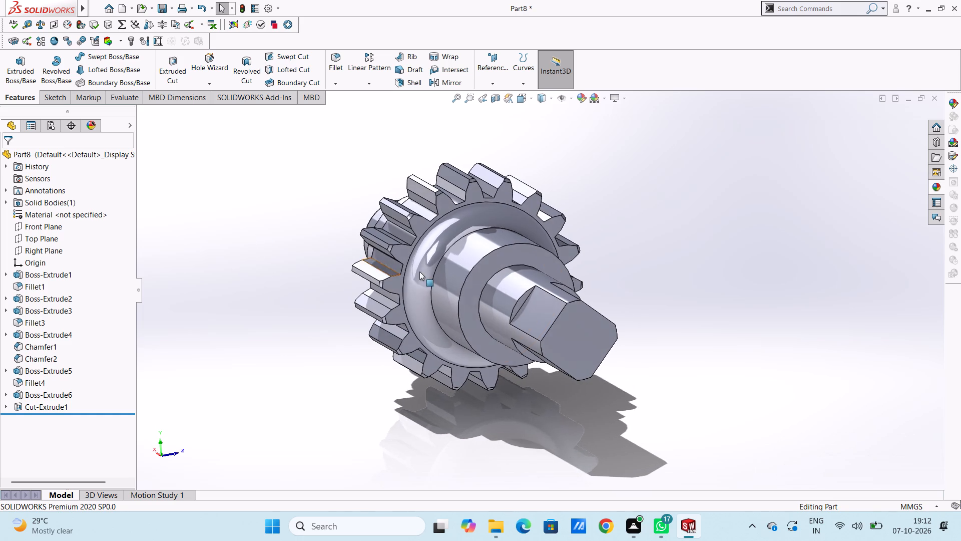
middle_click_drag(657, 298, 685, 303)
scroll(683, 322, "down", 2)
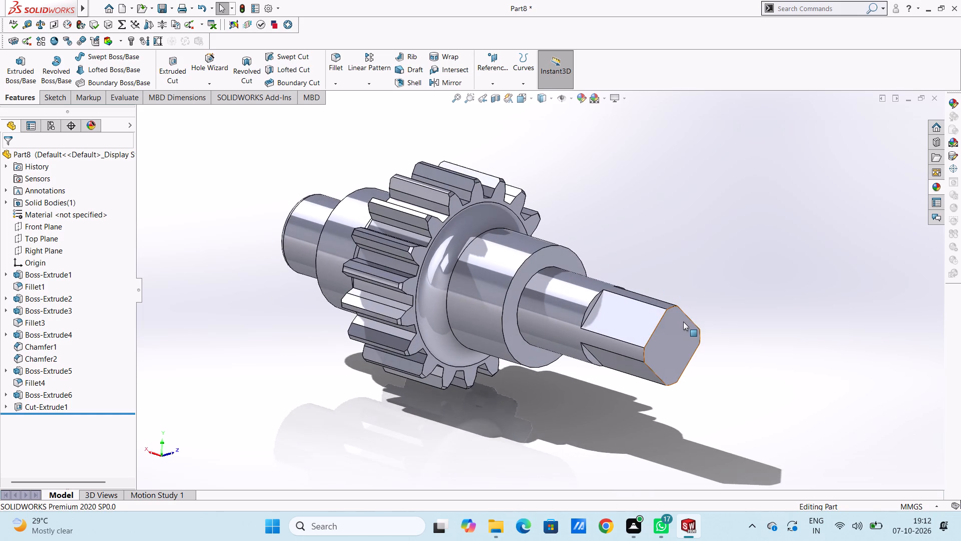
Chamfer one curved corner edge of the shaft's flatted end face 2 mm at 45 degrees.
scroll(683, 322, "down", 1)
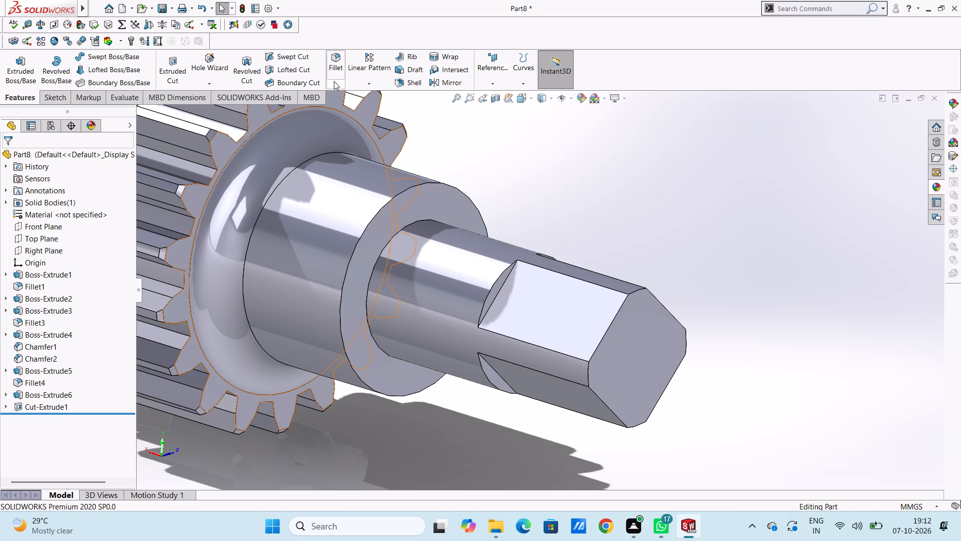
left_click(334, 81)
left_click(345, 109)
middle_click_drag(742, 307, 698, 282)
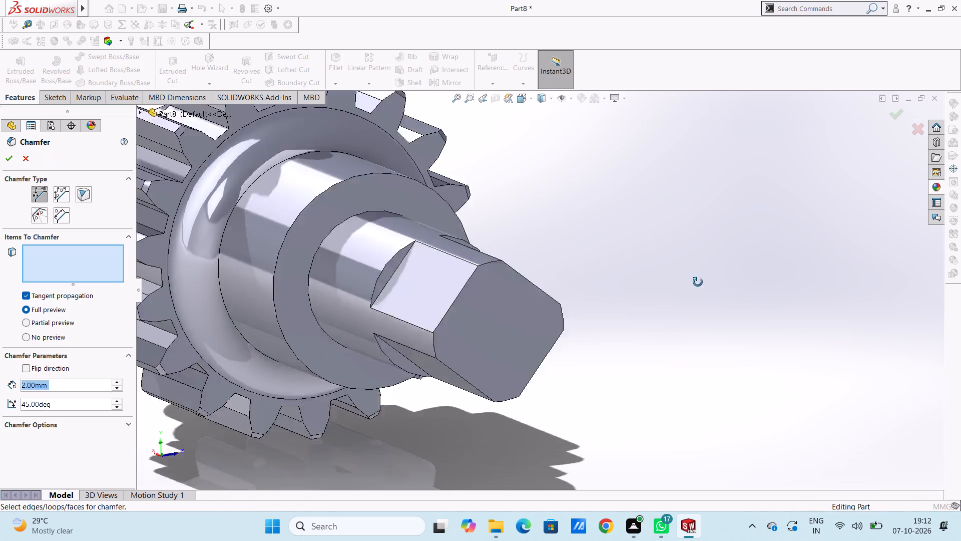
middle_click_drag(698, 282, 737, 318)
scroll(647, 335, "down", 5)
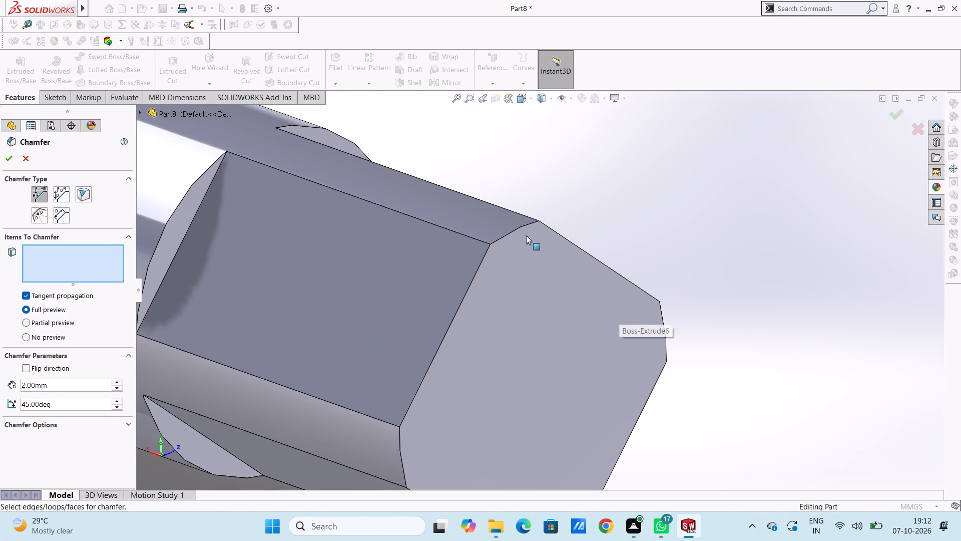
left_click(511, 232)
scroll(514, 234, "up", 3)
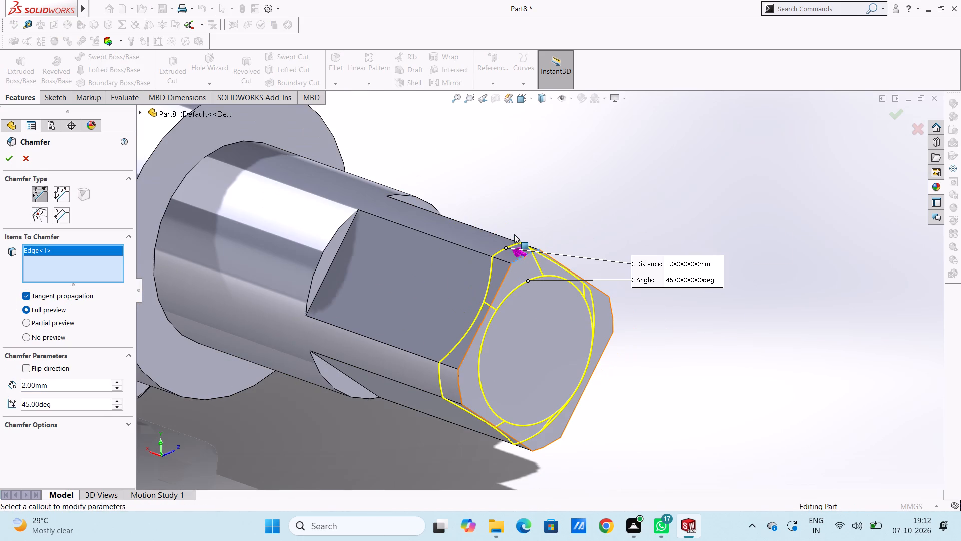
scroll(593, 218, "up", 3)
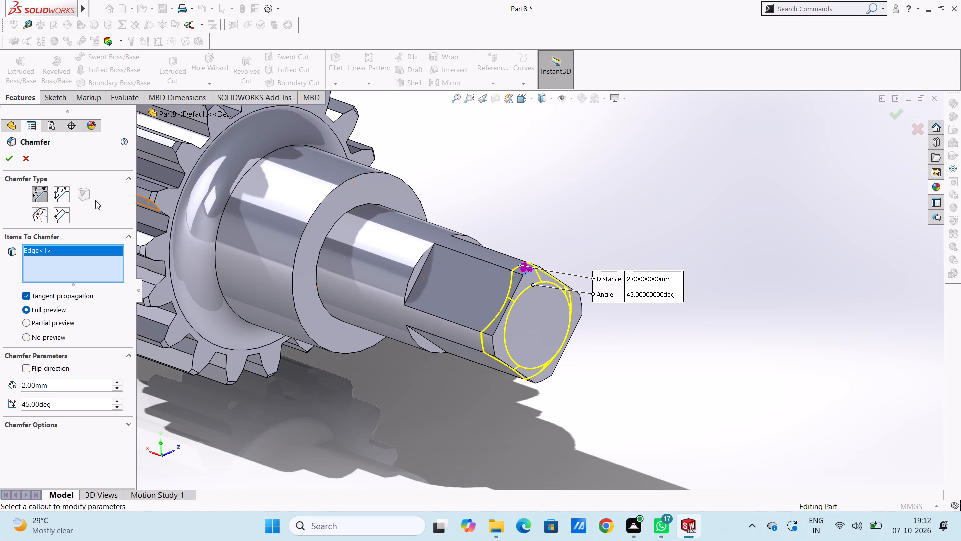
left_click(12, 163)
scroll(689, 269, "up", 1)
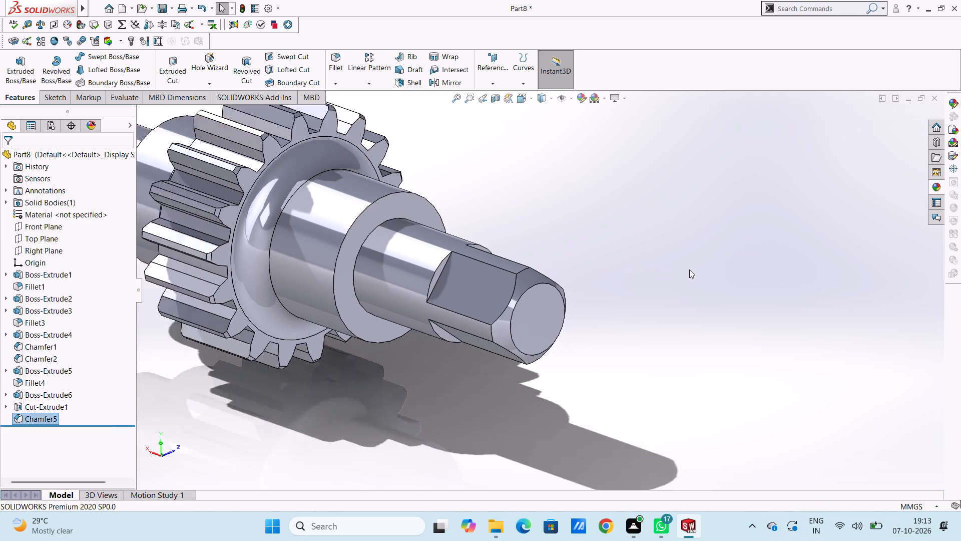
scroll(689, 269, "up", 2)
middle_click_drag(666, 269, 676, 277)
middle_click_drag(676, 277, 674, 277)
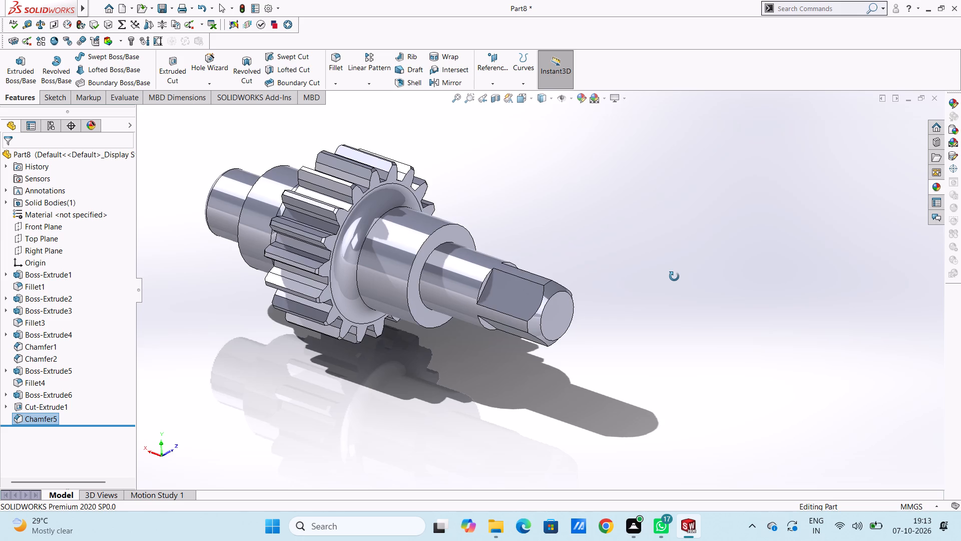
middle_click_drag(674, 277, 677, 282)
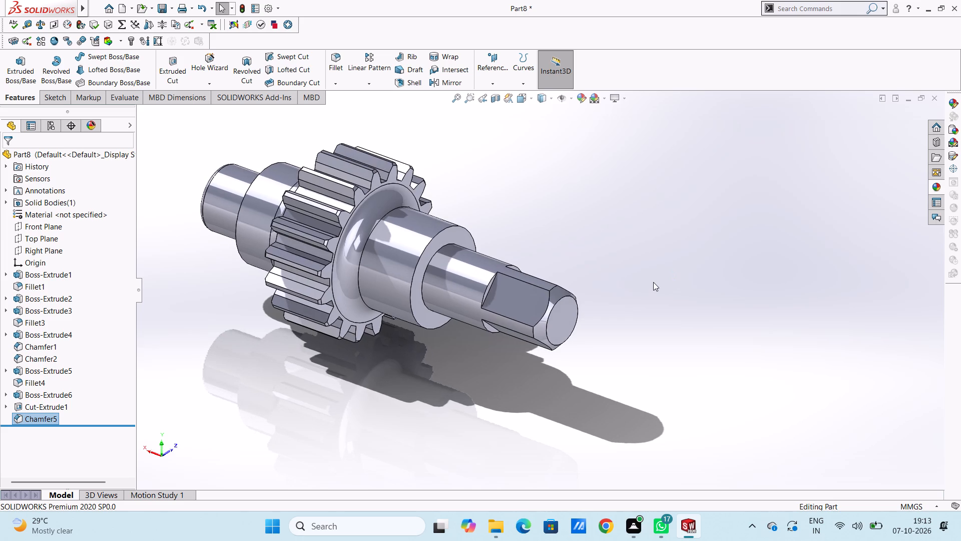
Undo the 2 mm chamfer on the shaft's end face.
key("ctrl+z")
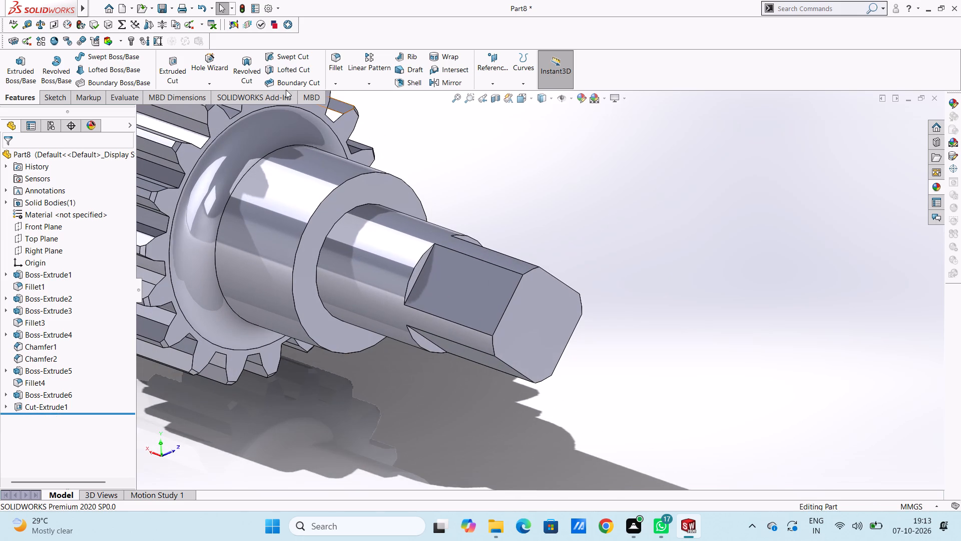
Chamfer the four curved corner edges between the flats on the shaft's end face 1 mm at 45 degrees.
left_click(338, 88)
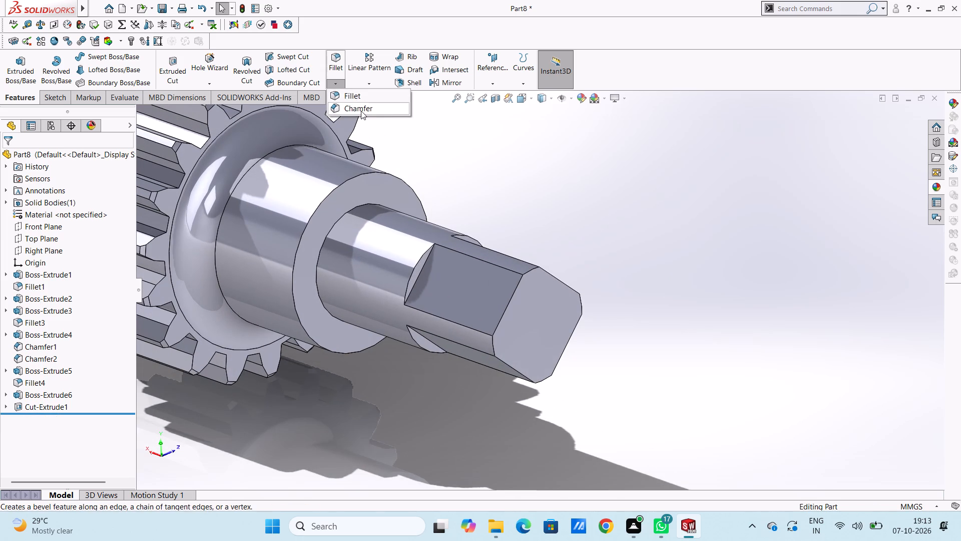
left_click(361, 111)
left_click(530, 272)
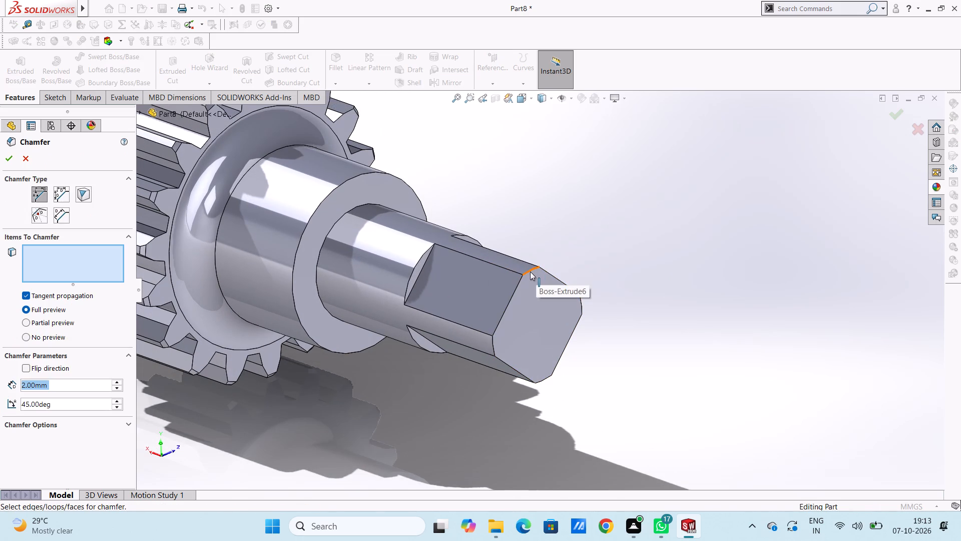
double_click(85, 389)
key("1")
key("Return")
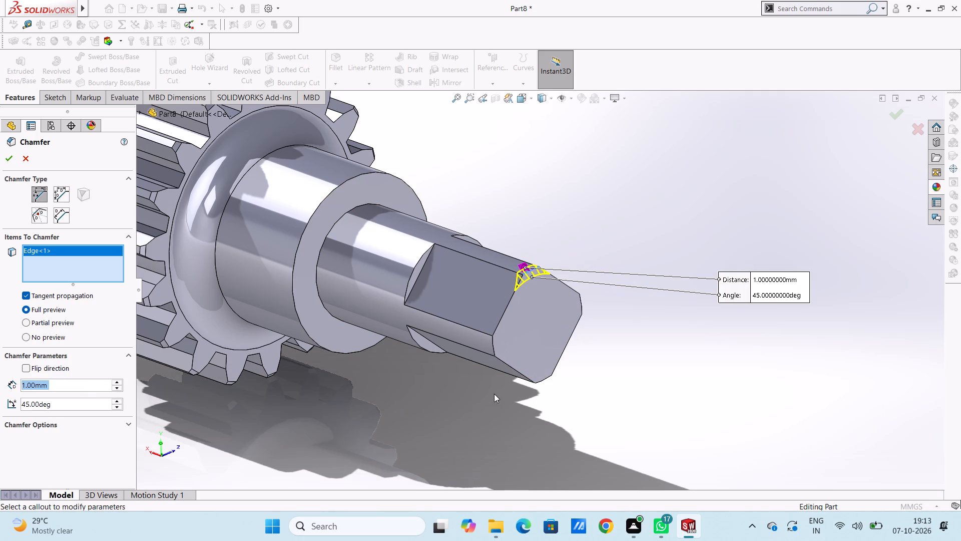
scroll(493, 363, "down", 2)
left_click(500, 329)
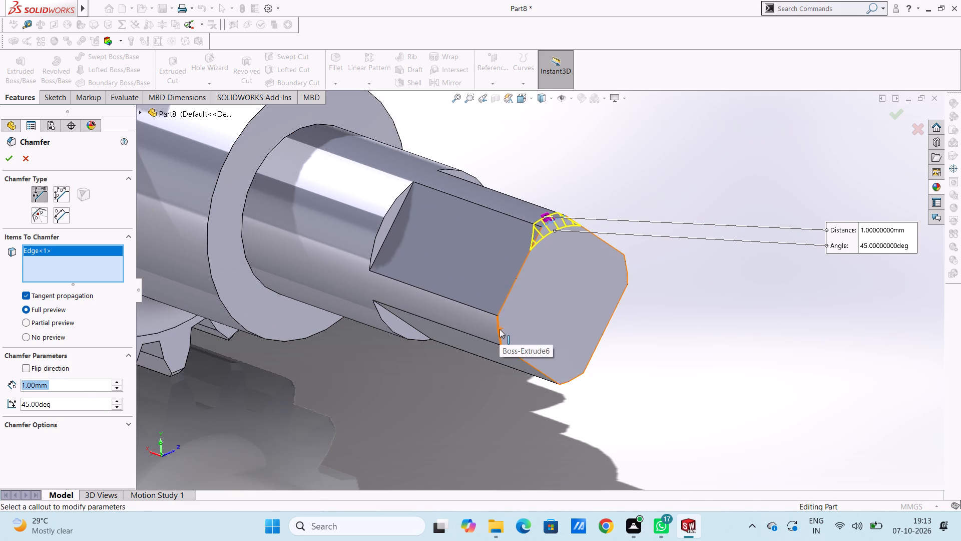
middle_click_drag(631, 395, 624, 357)
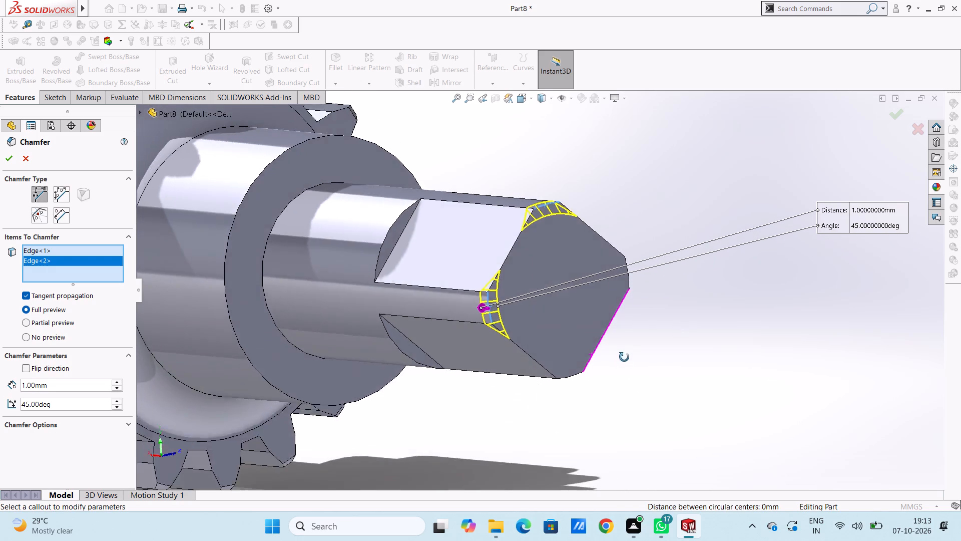
middle_click_drag(624, 357, 622, 340)
left_click(571, 375)
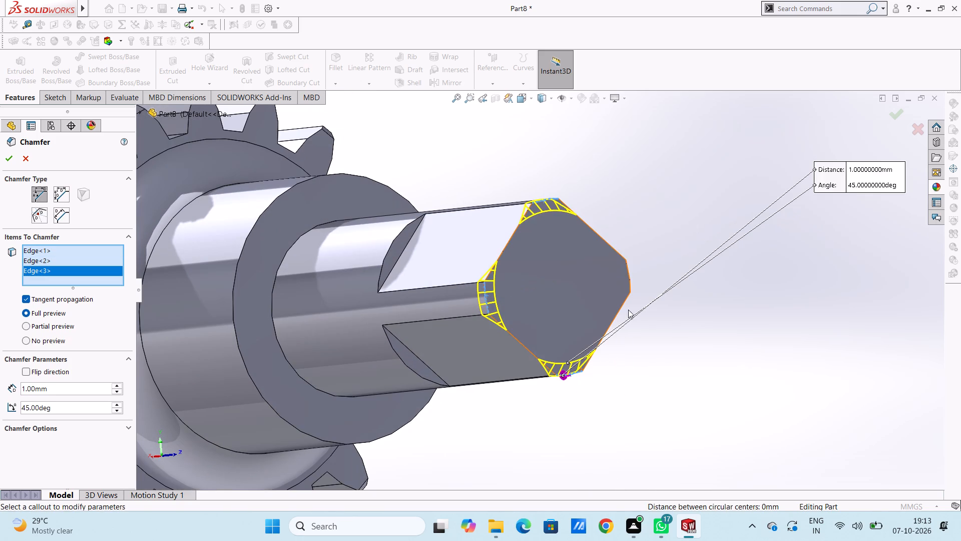
middle_click_drag(648, 215, 651, 324)
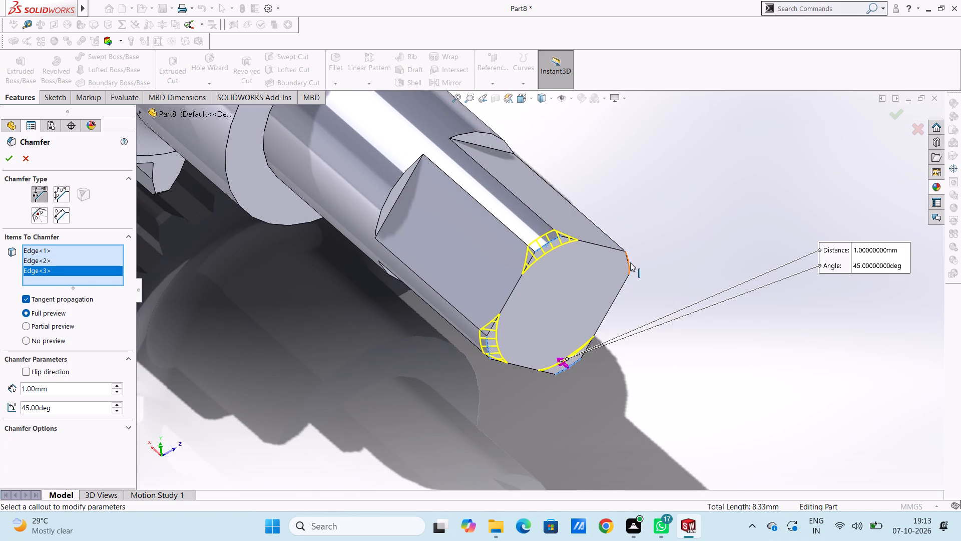
left_click(629, 261)
scroll(734, 273, "up", 2)
middle_click_drag(740, 222, 760, 234)
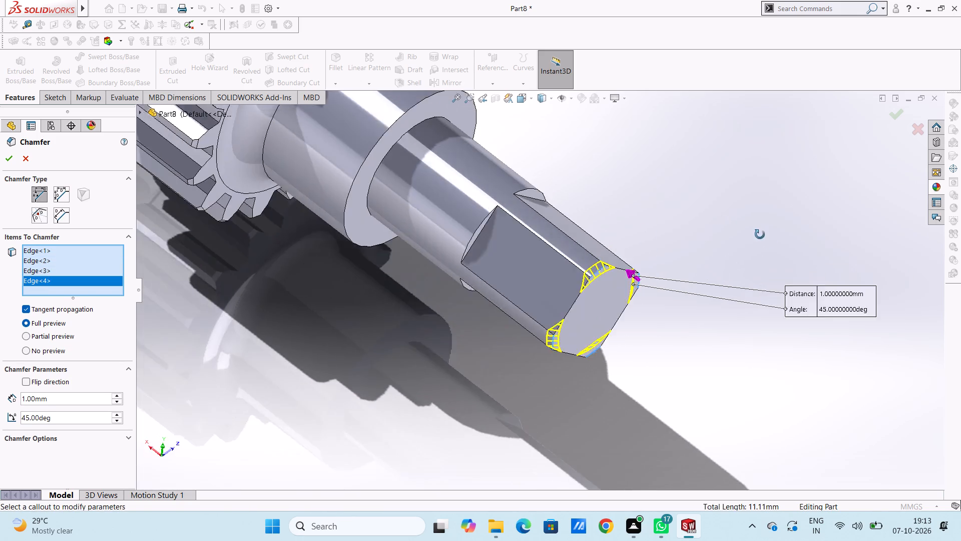
middle_click_drag(760, 234, 732, 277)
scroll(665, 395, "up", 3)
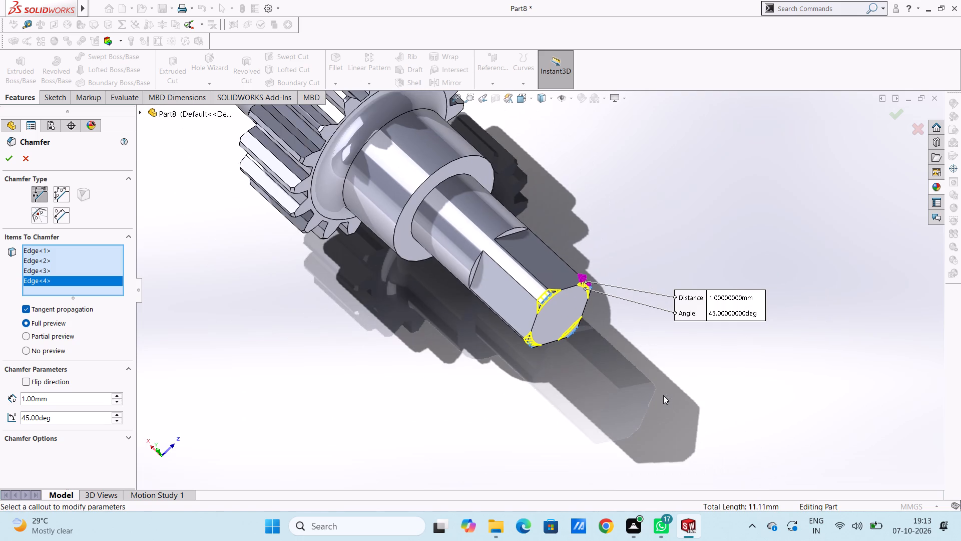
left_click(10, 164)
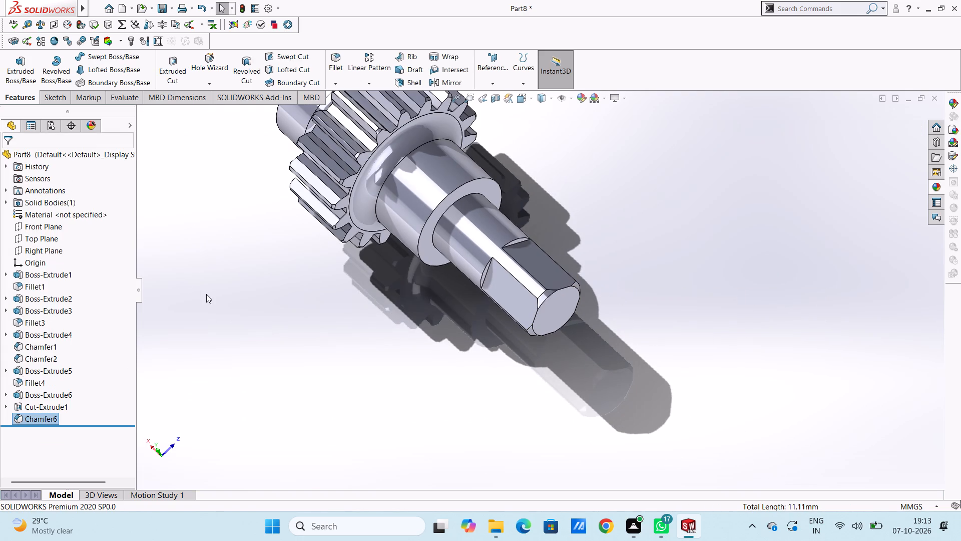
Start a sketch on the shaft's chamfered end face and draw a circle of 2 mm radius centred on the origin.
middle_click_drag(251, 353, 306, 293)
scroll(308, 309, "up", 4)
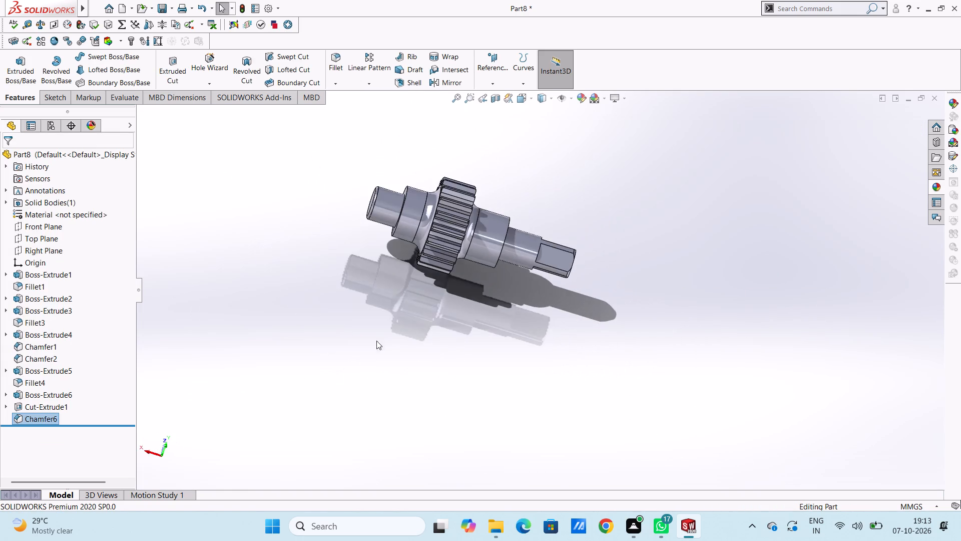
middle_click_drag(440, 359, 373, 371)
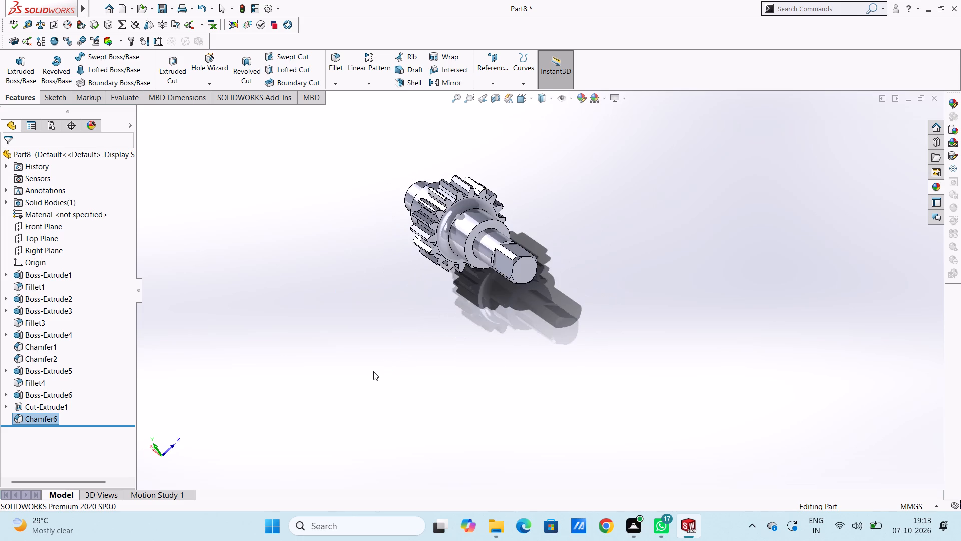
key("ctrl+3")
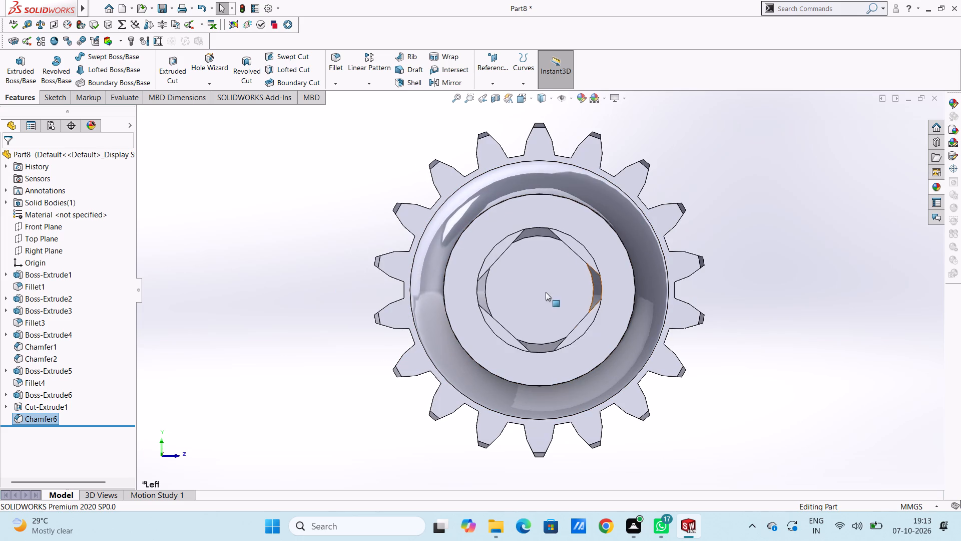
left_click(546, 292)
left_click(588, 268)
left_click(261, 272)
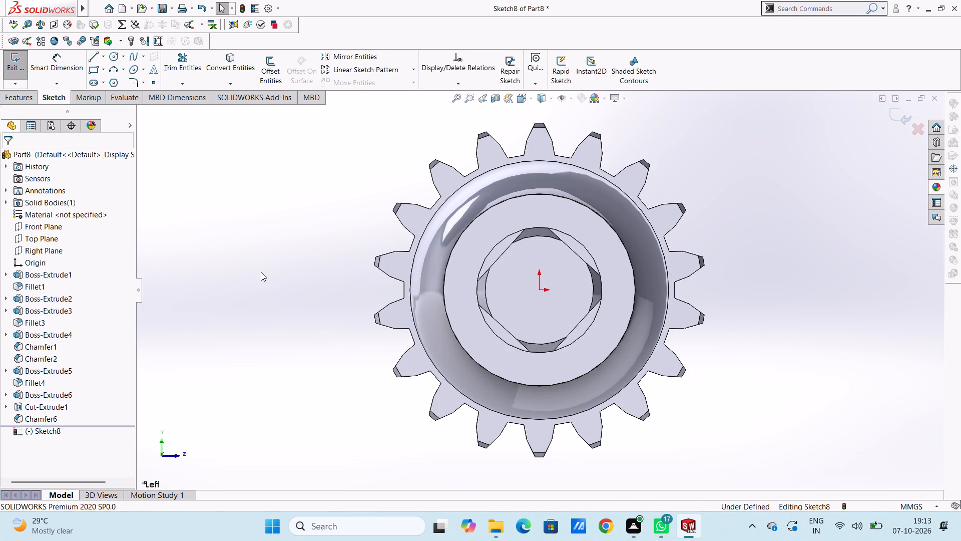
left_click(114, 60)
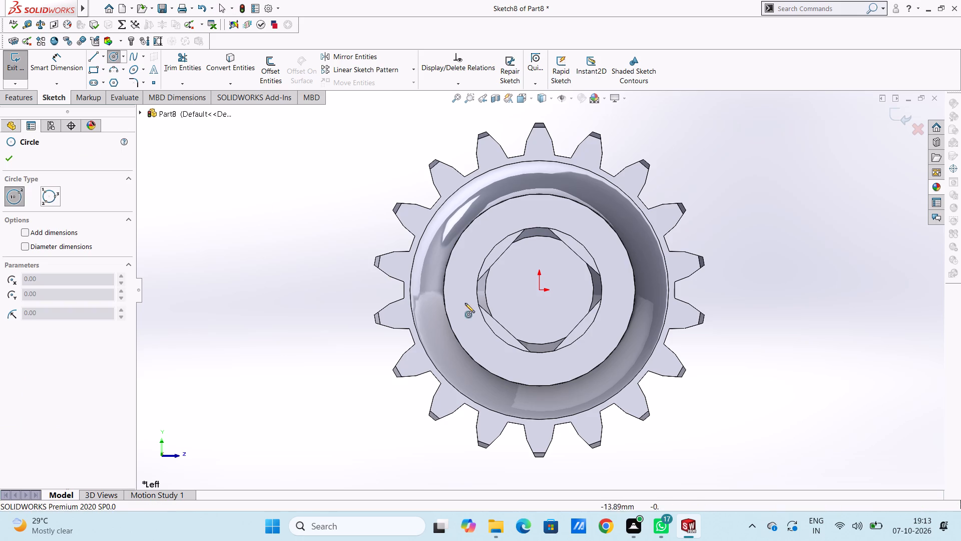
left_click(540, 291)
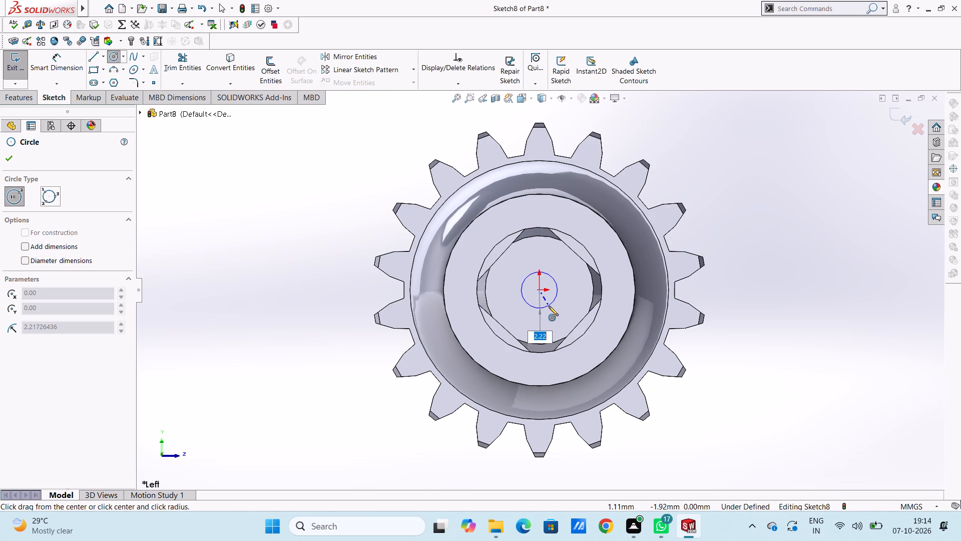
key("2")
key("Return")
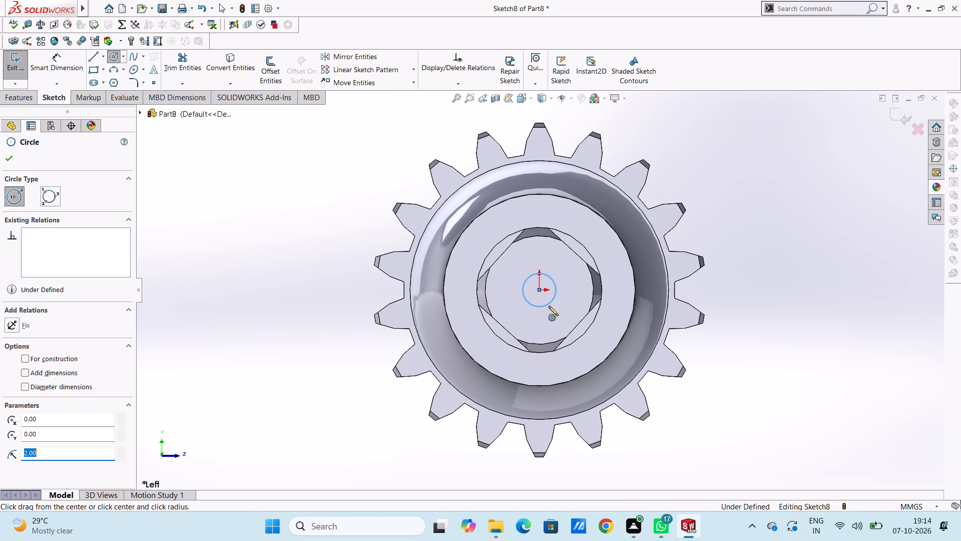
left_click(6, 163)
Dimension the diameter of the circle at the centre of the shaft's end face.
left_click(77, 66)
scroll(182, 225, "up", 5)
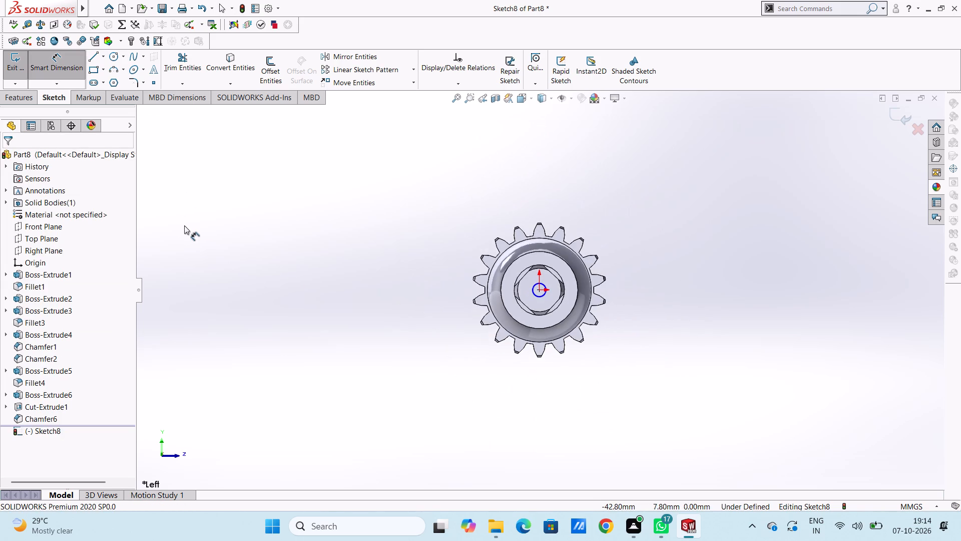
scroll(529, 302, "down", 4)
left_click(547, 285)
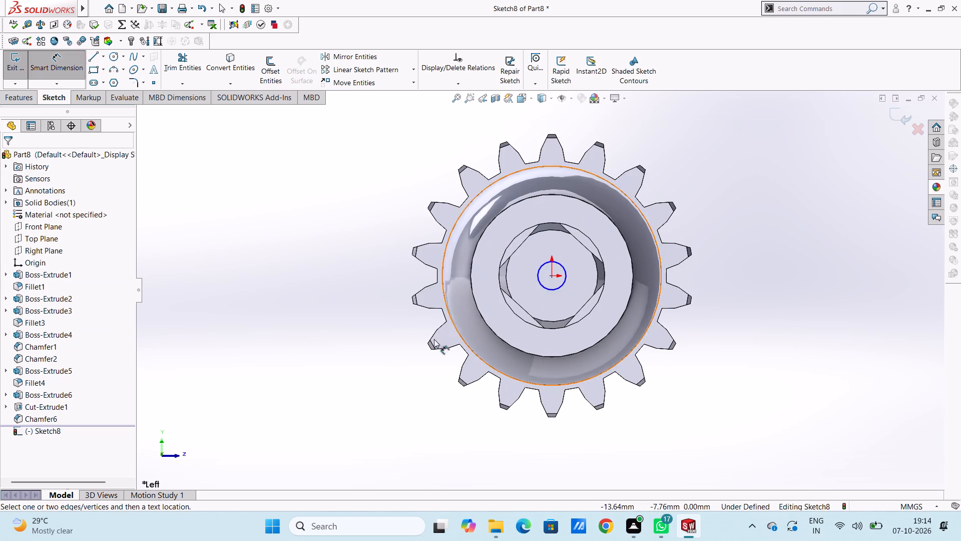
scroll(403, 362, "up", 3)
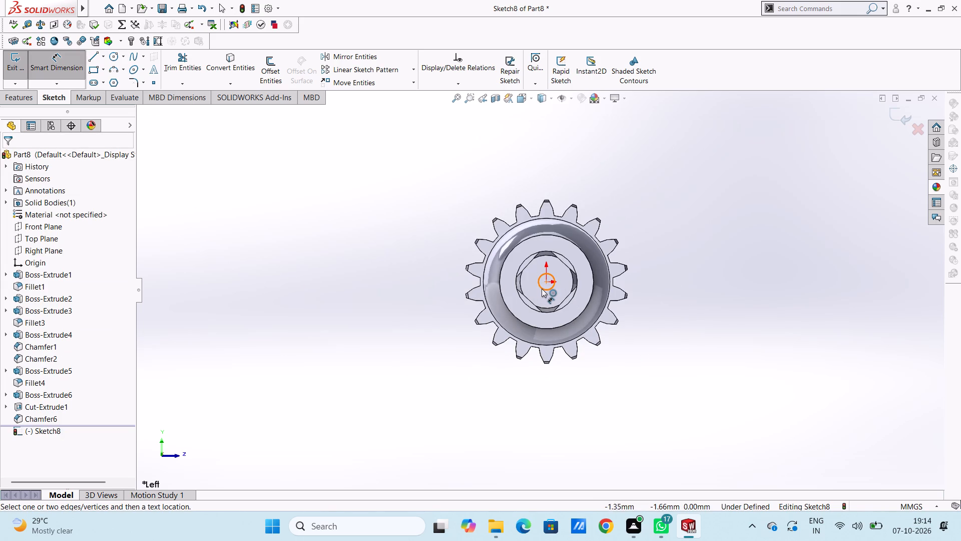
left_click(542, 289)
left_click(382, 384)
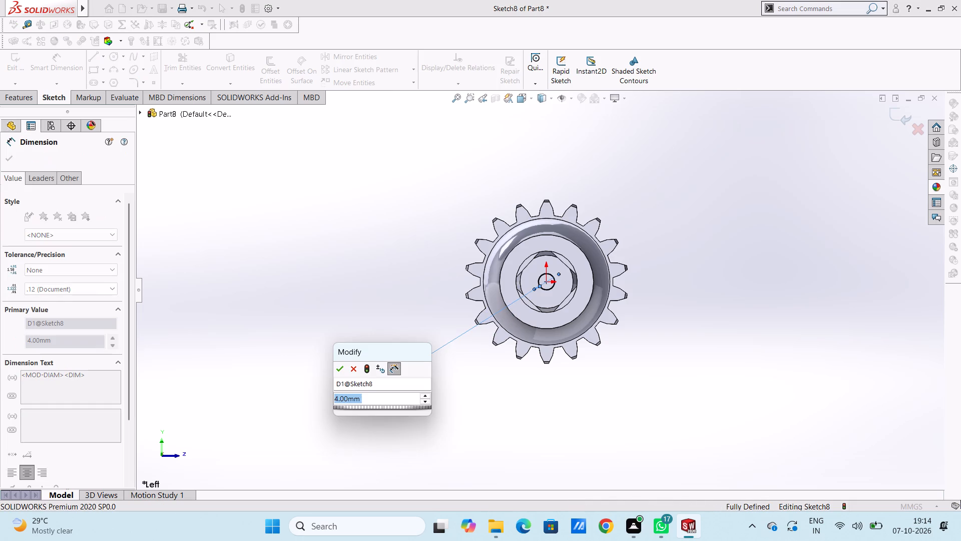
left_click(342, 375)
left_click(342, 336)
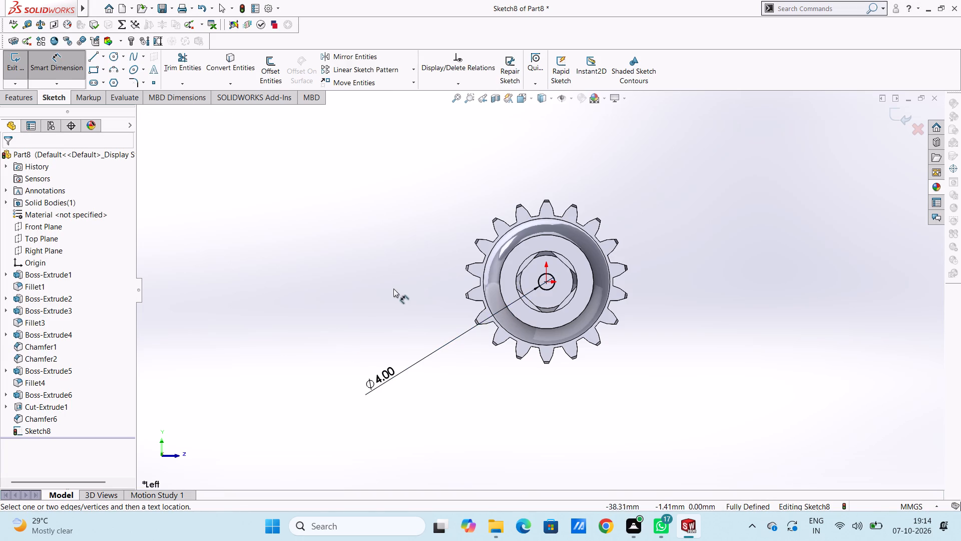
Set up an extruded cut of the 4 mm circle, blind 16 mm deep into the shaft, with a 5-degree inward draft.
middle_click_drag(395, 289, 446, 316)
scroll(740, 308, "down", 2)
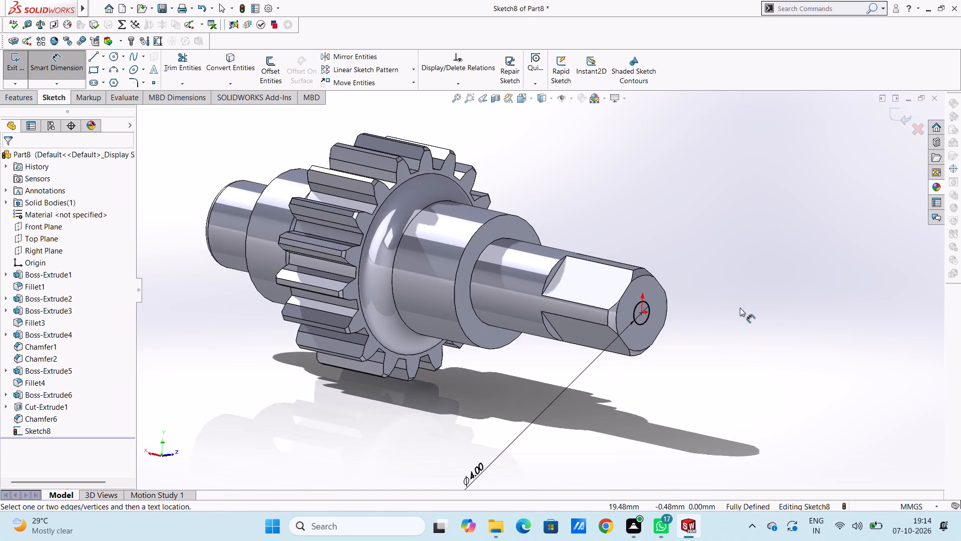
scroll(740, 308, "down", 1)
scroll(261, 352, "up", 2)
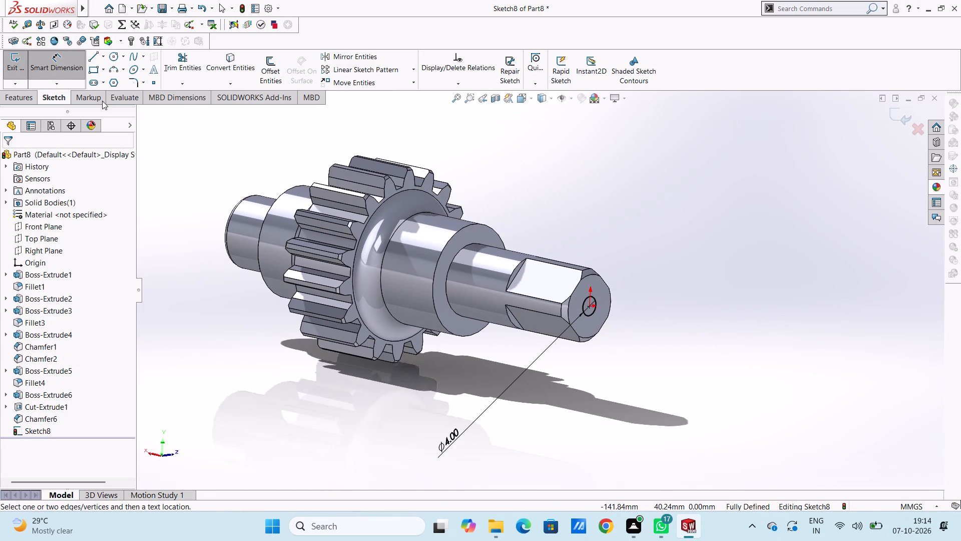
left_click(73, 71)
left_click(23, 95)
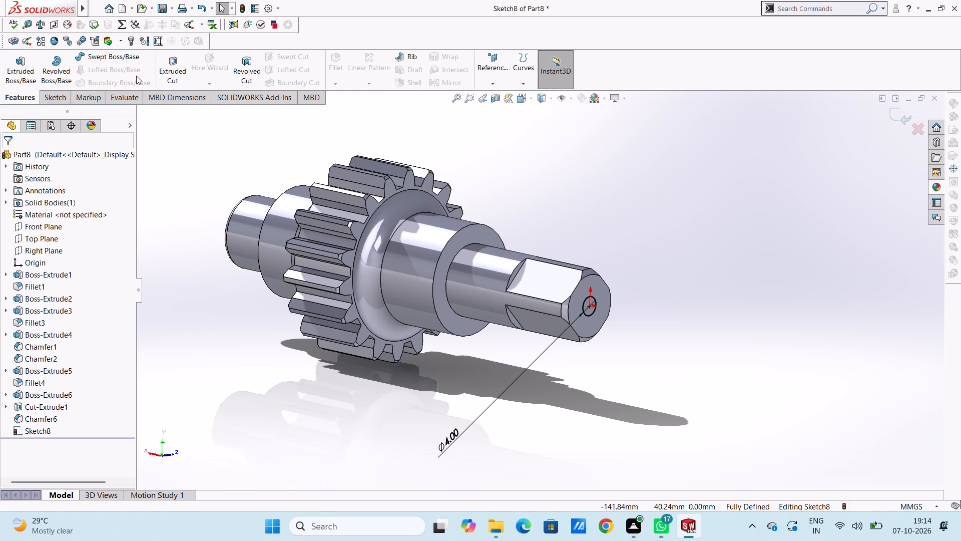
left_click(176, 69)
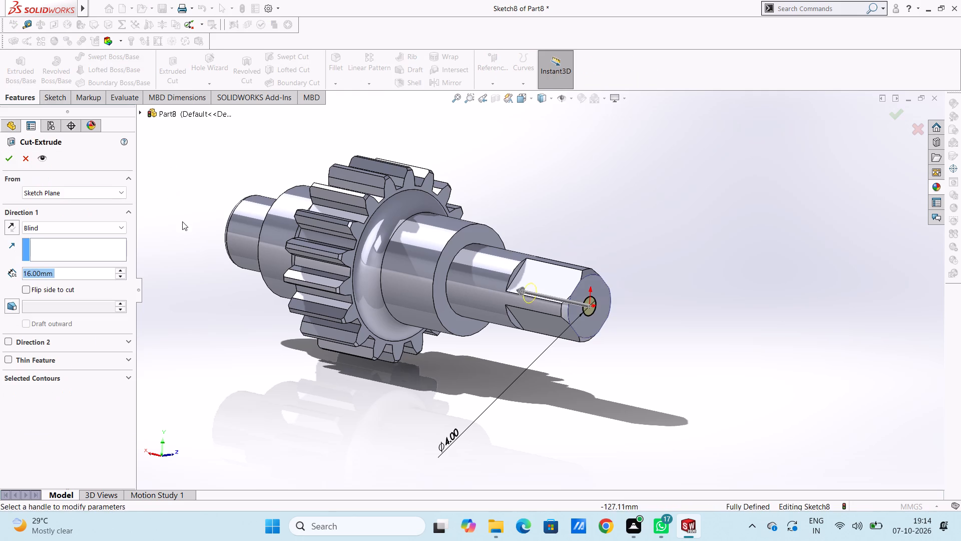
left_click(17, 310)
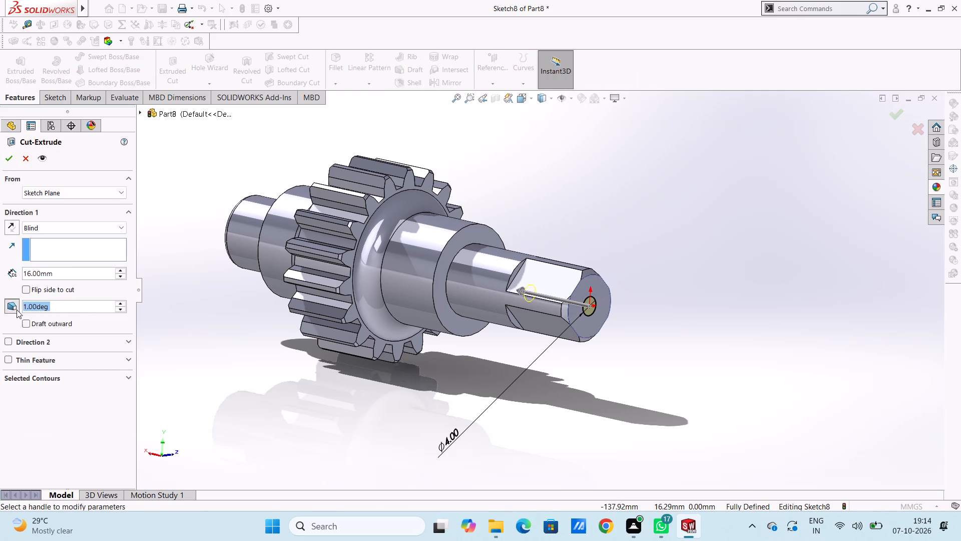
middle_click_drag(231, 355, 239, 359)
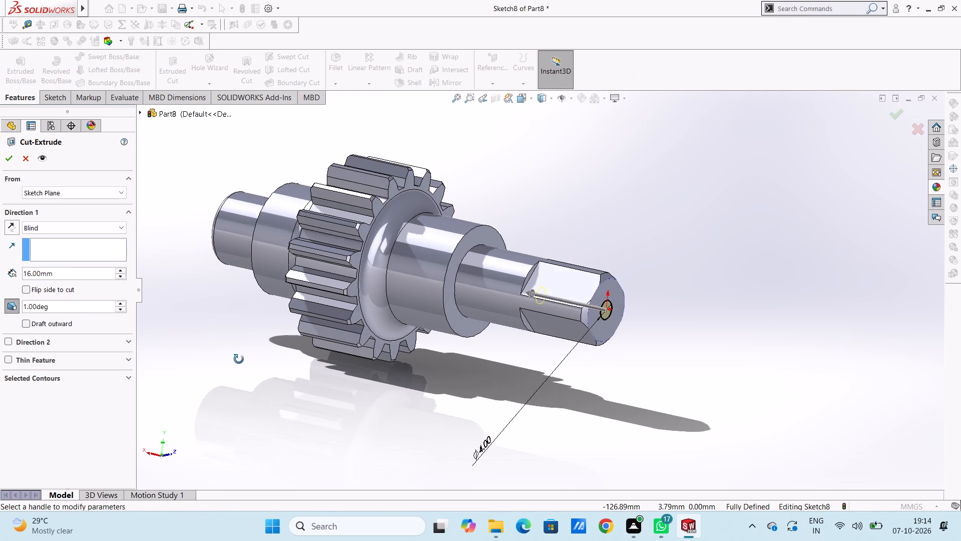
middle_click_drag(239, 359, 244, 364)
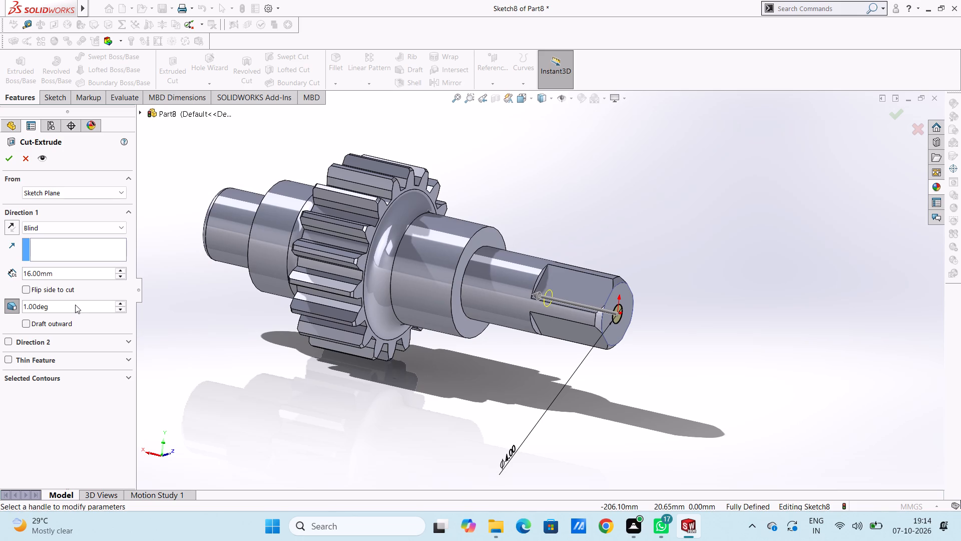
double_click(76, 304)
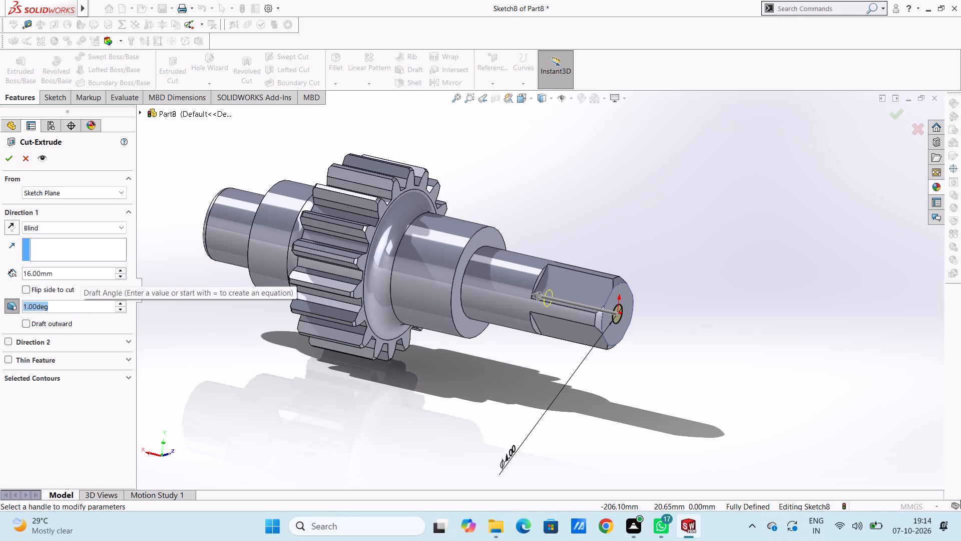
key("5")
key("Return")
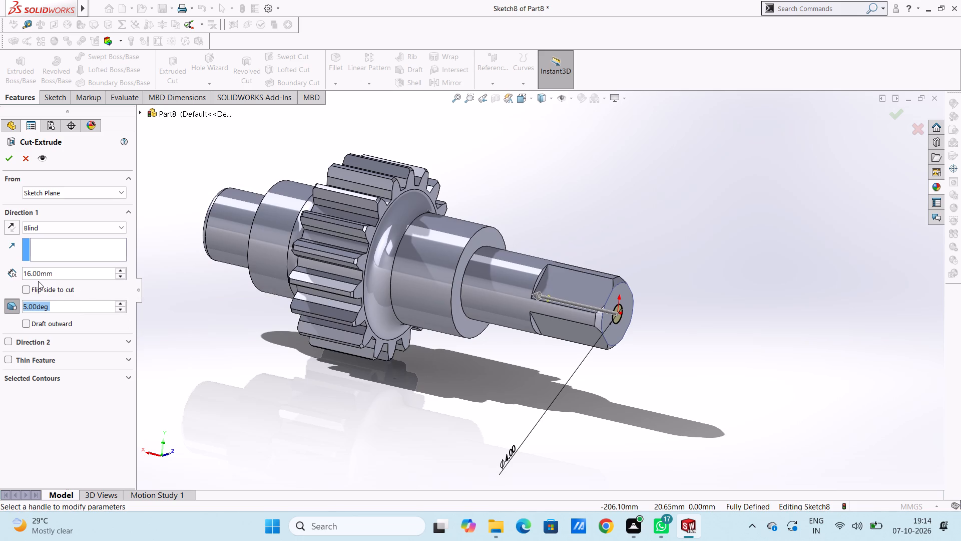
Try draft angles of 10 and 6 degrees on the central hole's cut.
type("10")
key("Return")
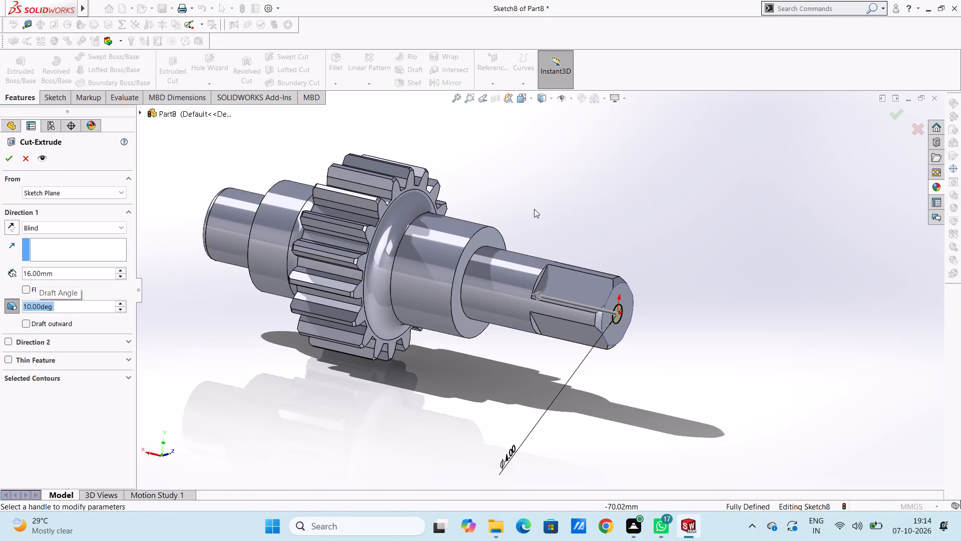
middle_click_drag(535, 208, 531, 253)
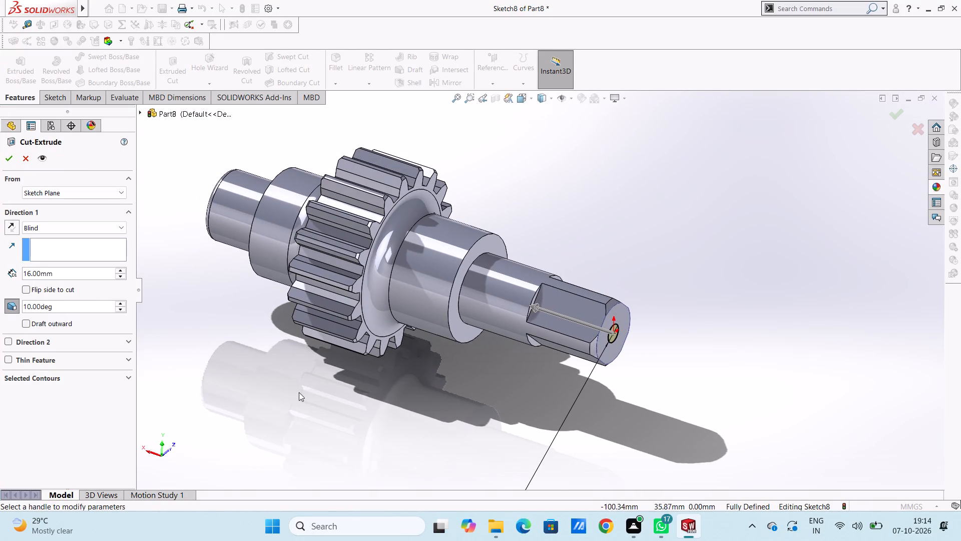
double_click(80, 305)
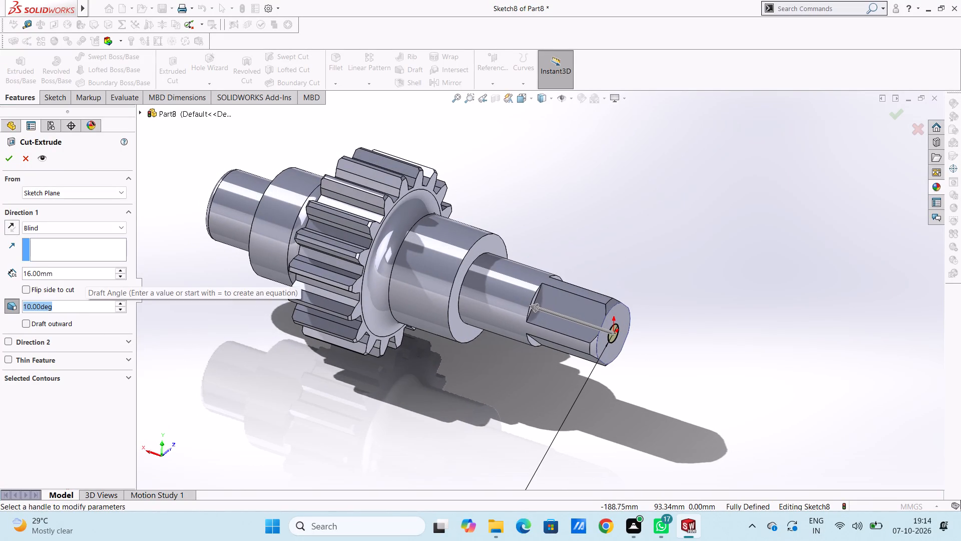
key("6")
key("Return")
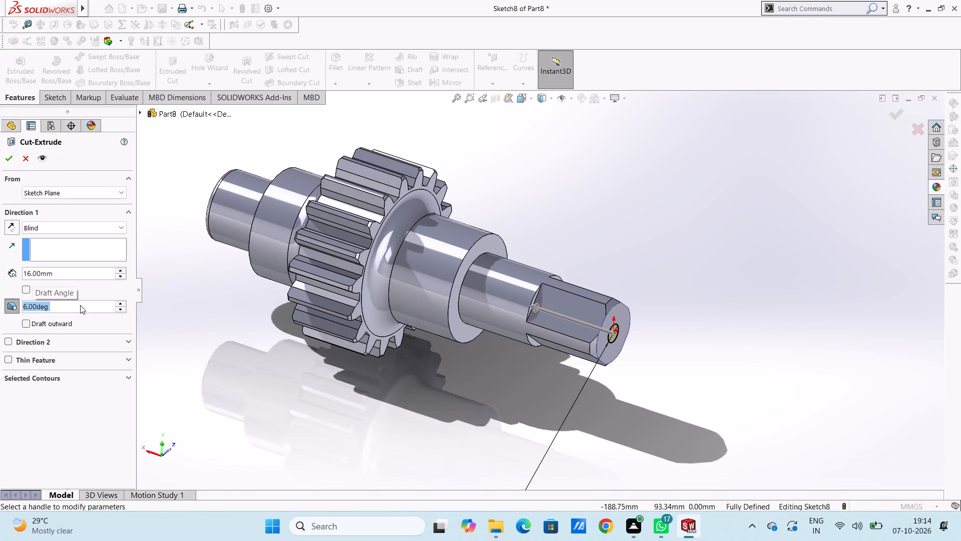
Set the draft angle to 5 degrees and complete the 16 mm deep tapered hole cut in the shaft's end face.
key("5")
key("Return")
left_click(4, 160)
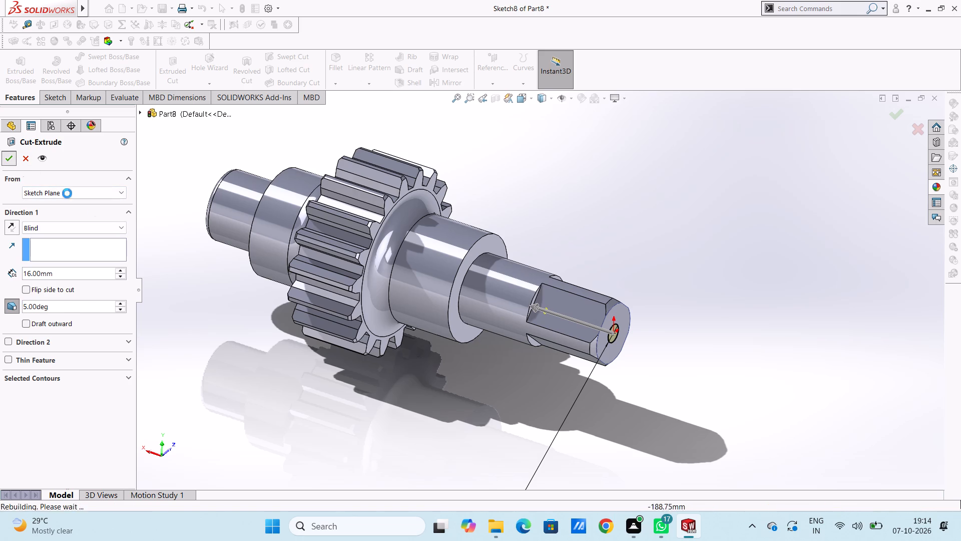
Examine the gear shaft from all around, including the gear teeth, the flats and the central hole in the end face.
scroll(171, 282, "up", 4)
left_click(653, 241)
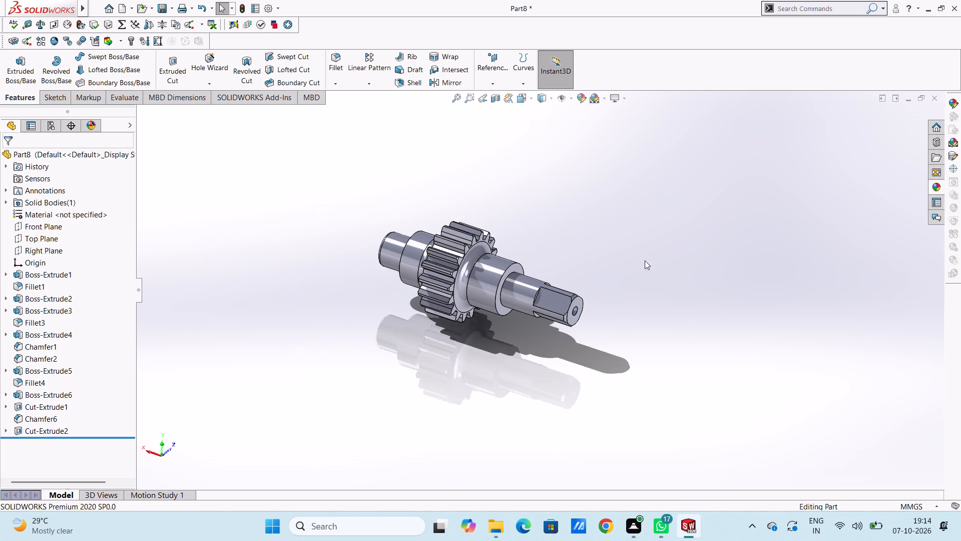
middle_click_drag(627, 280, 567, 237)
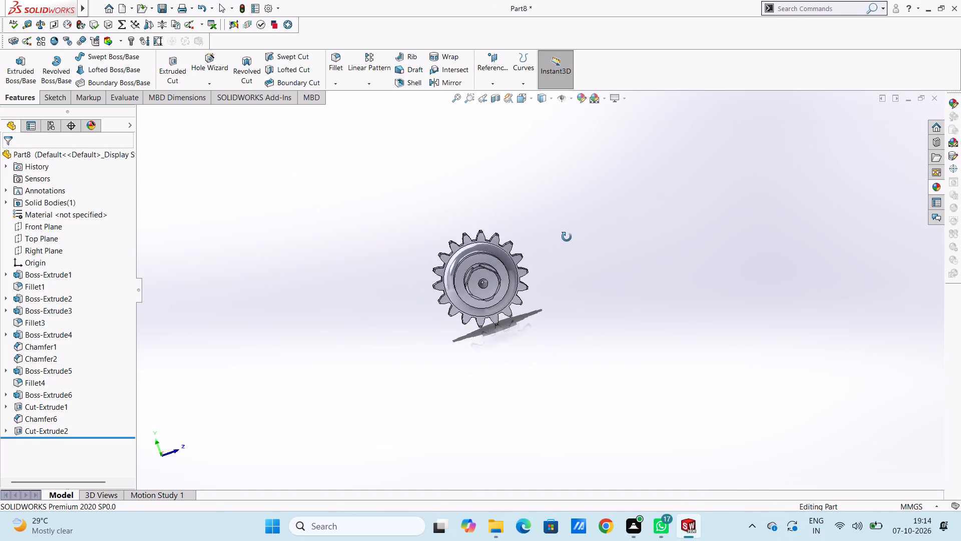
middle_click_drag(567, 237, 620, 278)
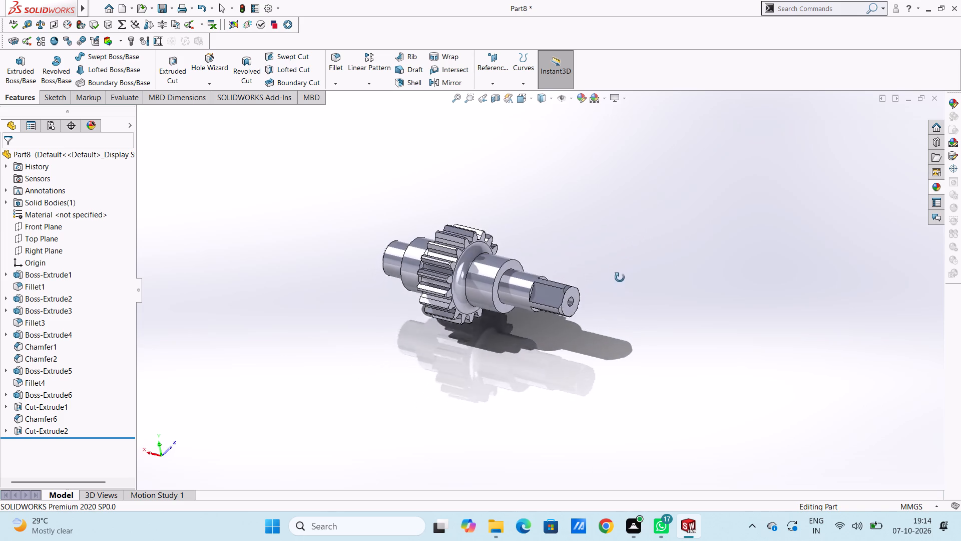
middle_click_drag(620, 278, 619, 285)
middle_click_drag(545, 248, 591, 238)
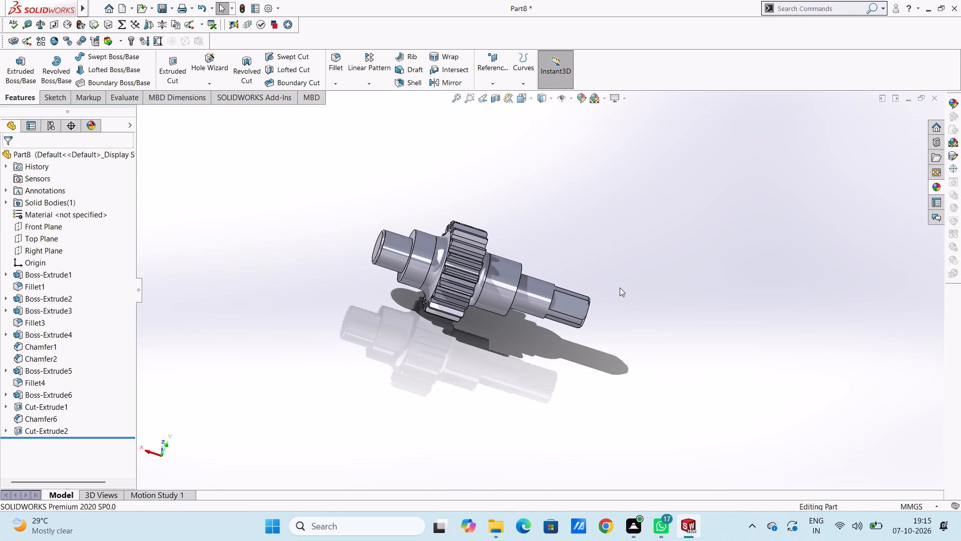
middle_click_drag(620, 288, 602, 386)
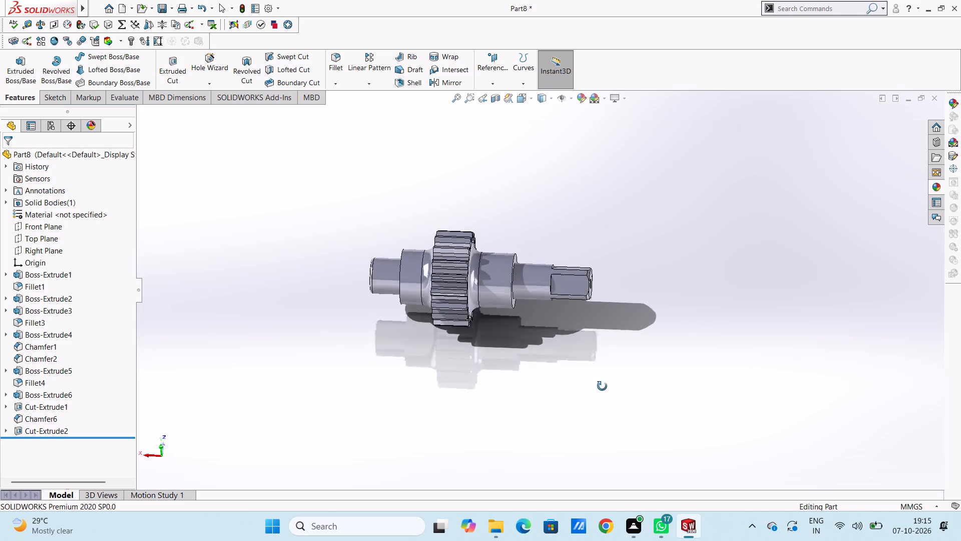
middle_click_drag(602, 386, 601, 392)
middle_click_drag(739, 276, 765, 372)
middle_click_drag(728, 252, 661, 284)
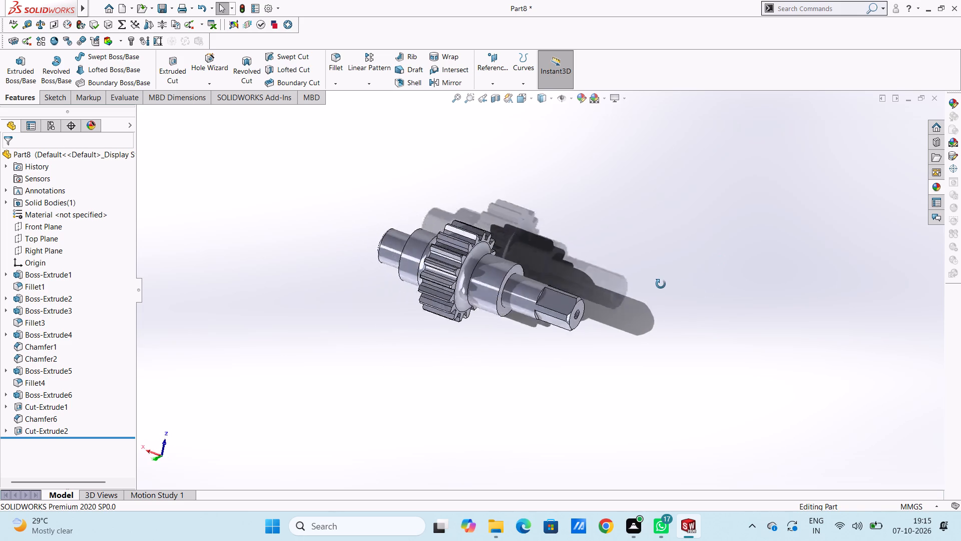
middle_click_drag(661, 284, 703, 355)
middle_click_drag(575, 238, 549, 236)
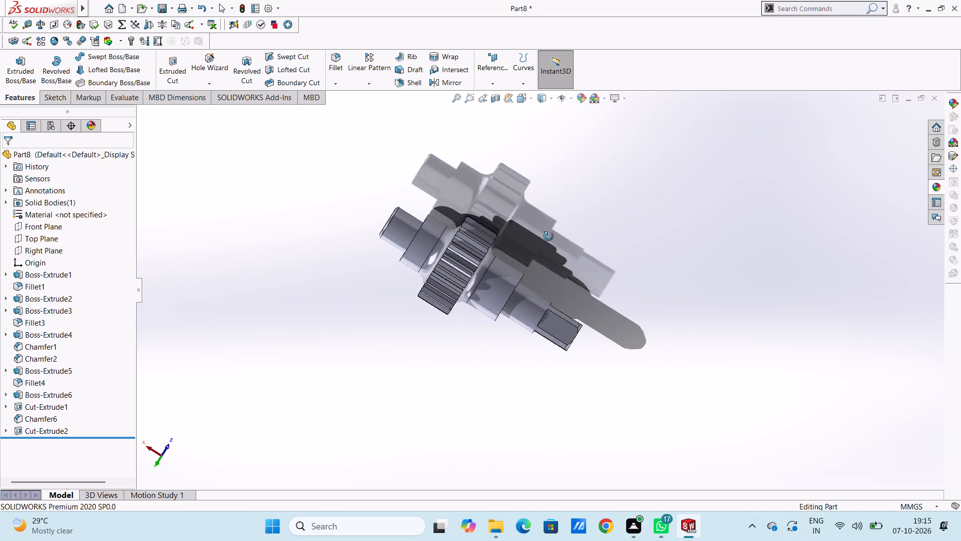
middle_click_drag(549, 236, 494, 225)
middle_click_drag(547, 282, 556, 335)
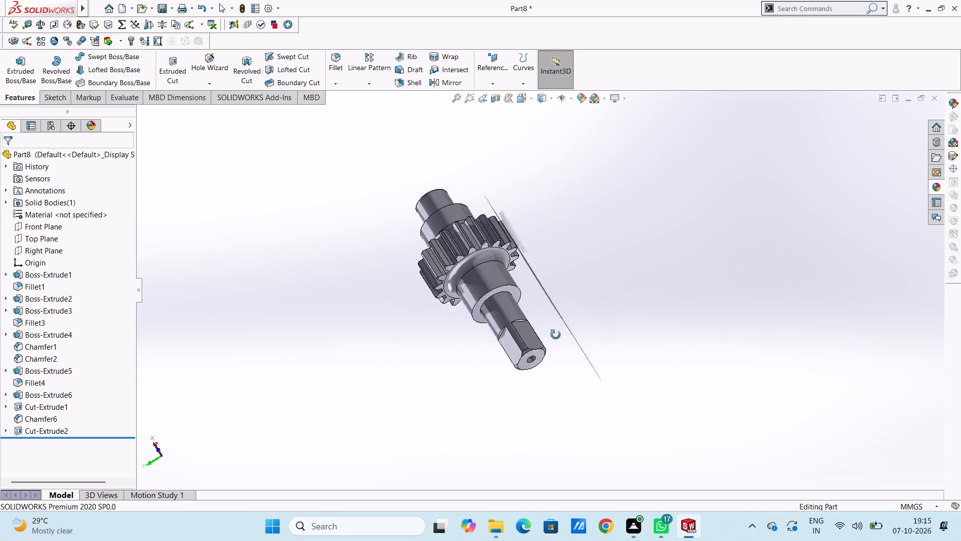
middle_click_drag(556, 335, 568, 175)
middle_click_drag(549, 321, 602, 283)
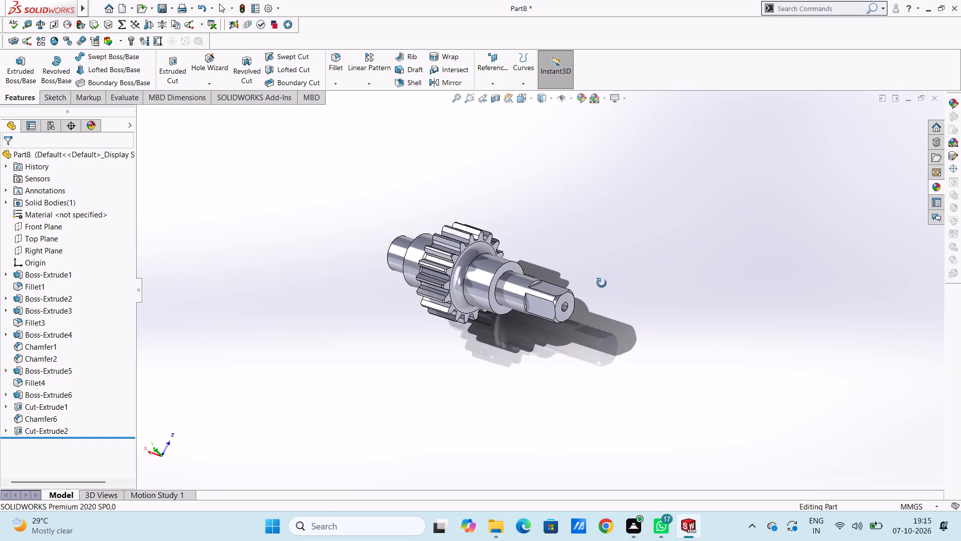
middle_click_drag(602, 283, 609, 360)
middle_click_drag(610, 313, 611, 351)
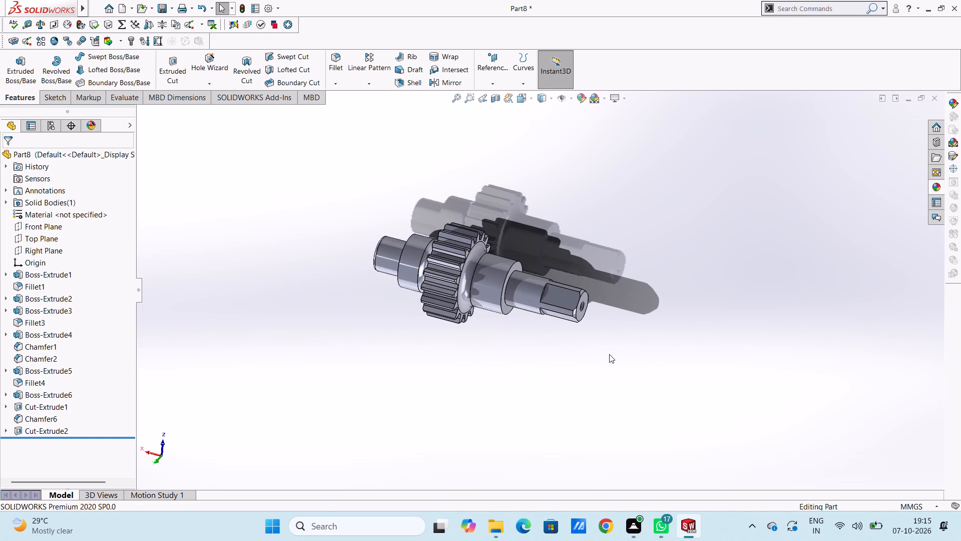
middle_click_drag(650, 343, 636, 408)
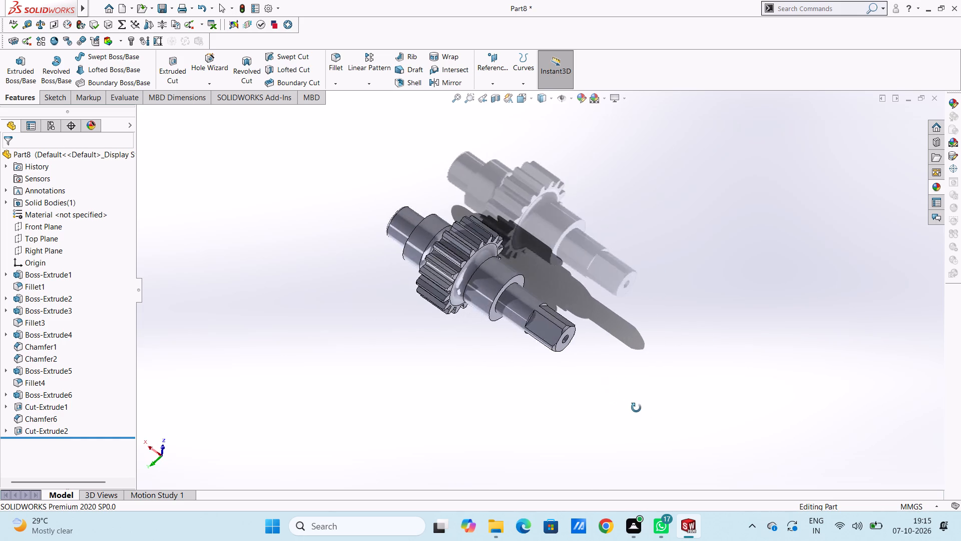
middle_click_drag(636, 408, 656, 393)
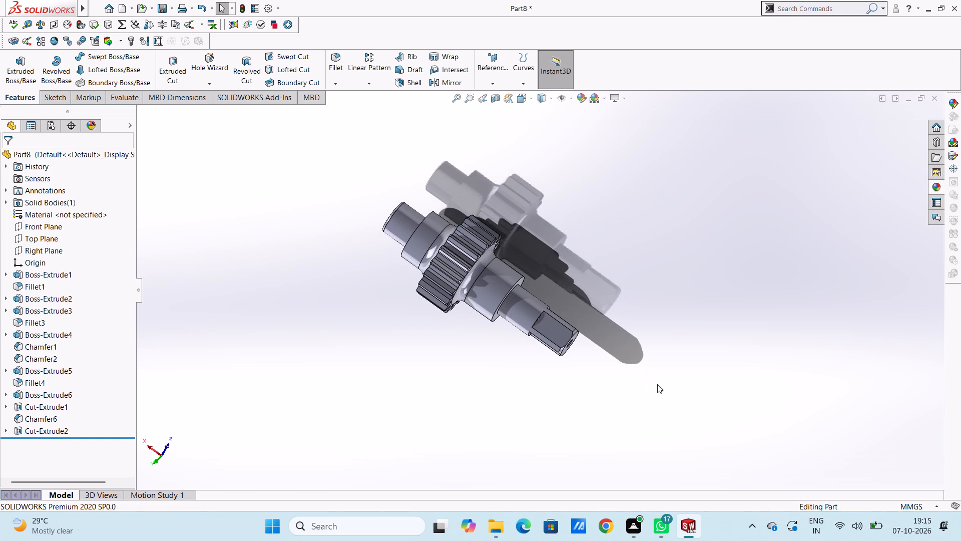
middle_click_drag(600, 318, 618, 274)
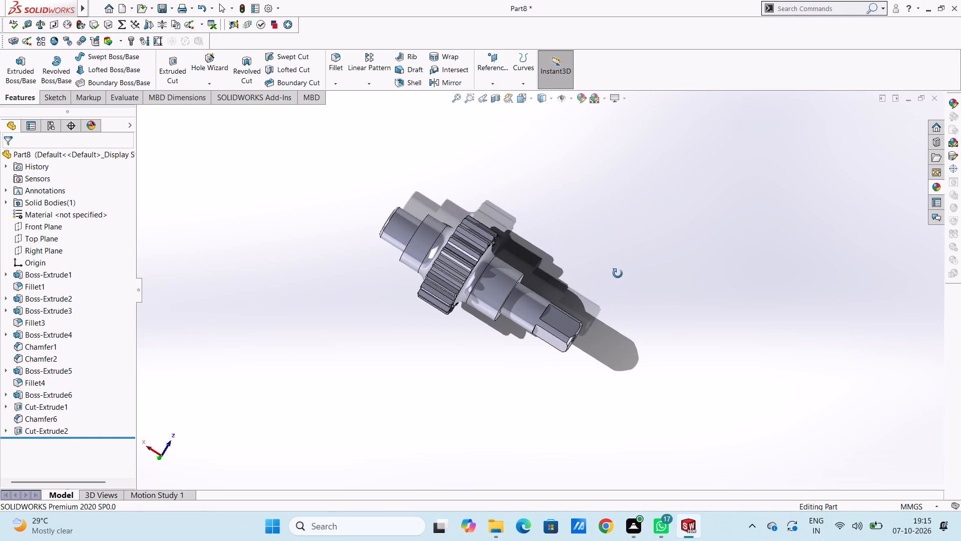
middle_click_drag(618, 274, 596, 287)
middle_click_drag(628, 362, 632, 318)
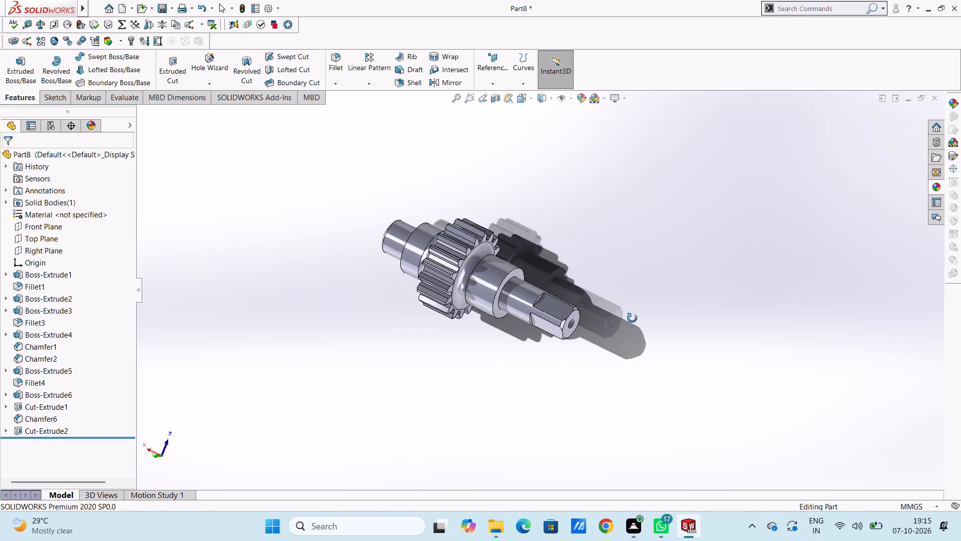
middle_click_drag(632, 318, 633, 341)
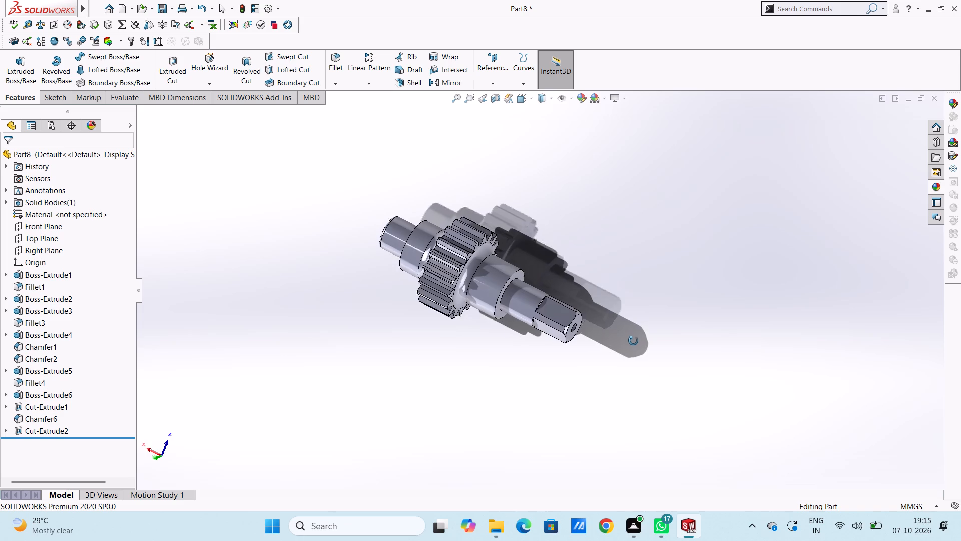
middle_click_drag(633, 341, 585, 308)
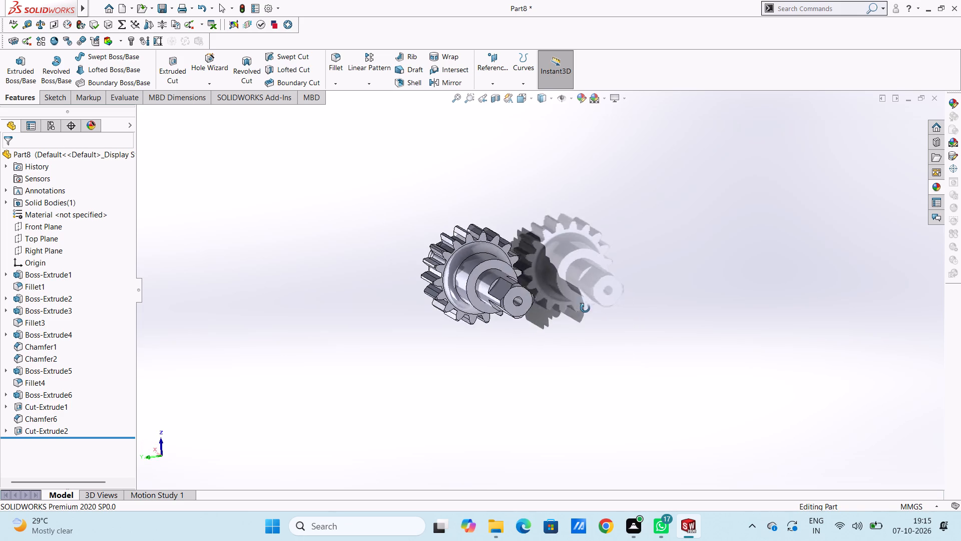
middle_click_drag(585, 308, 602, 382)
middle_click_drag(620, 282, 622, 331)
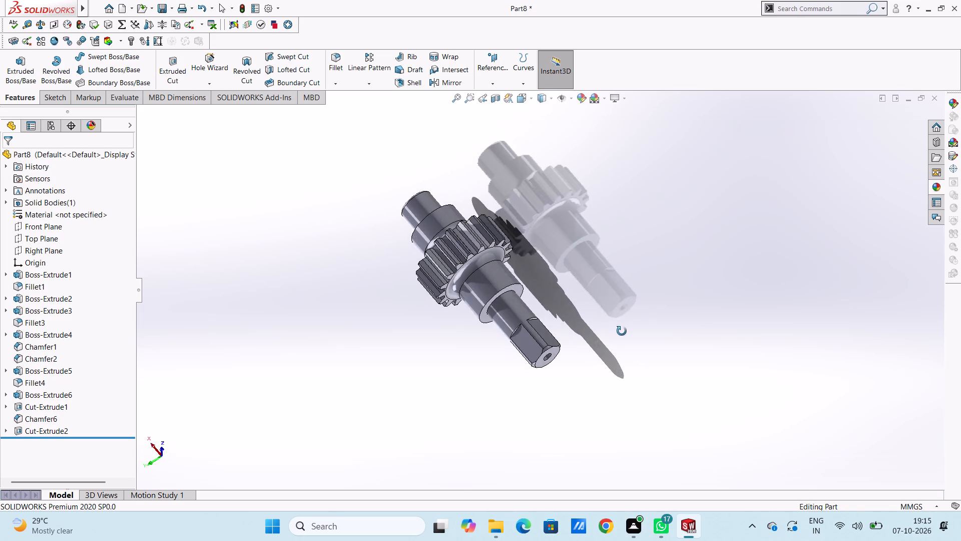
middle_click_drag(622, 331, 675, 285)
scroll(669, 293, "down", 1)
middle_click_drag(669, 375, 621, 291)
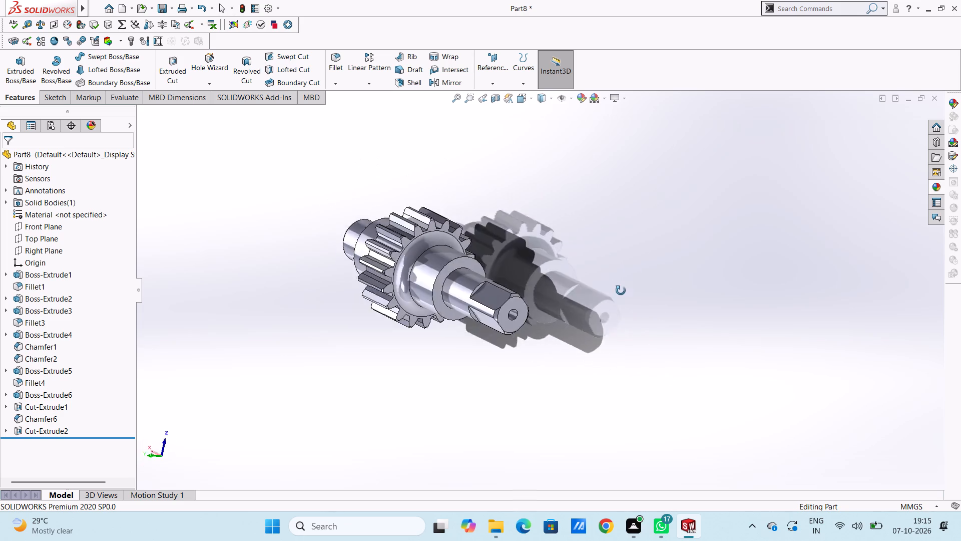
middle_click_drag(621, 291, 645, 248)
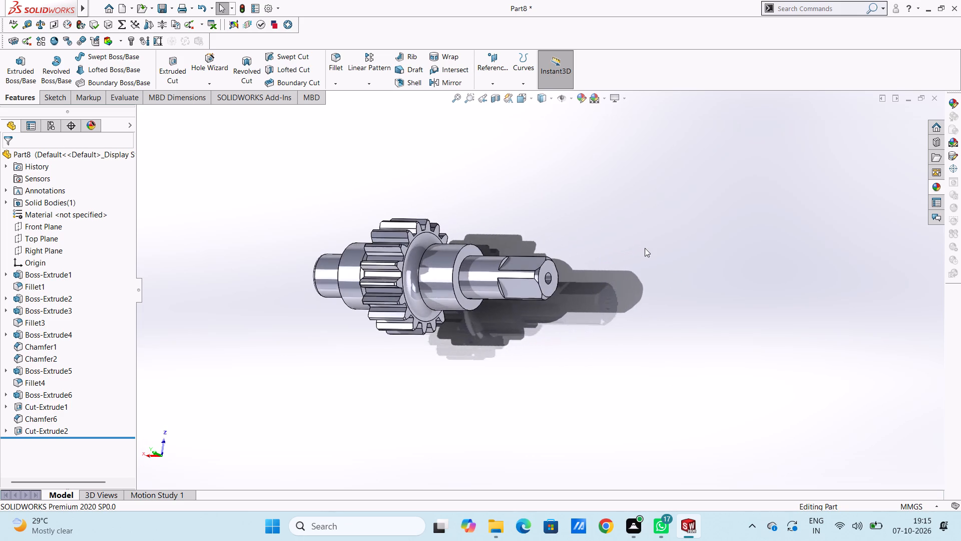
middle_click_drag(585, 347, 582, 369)
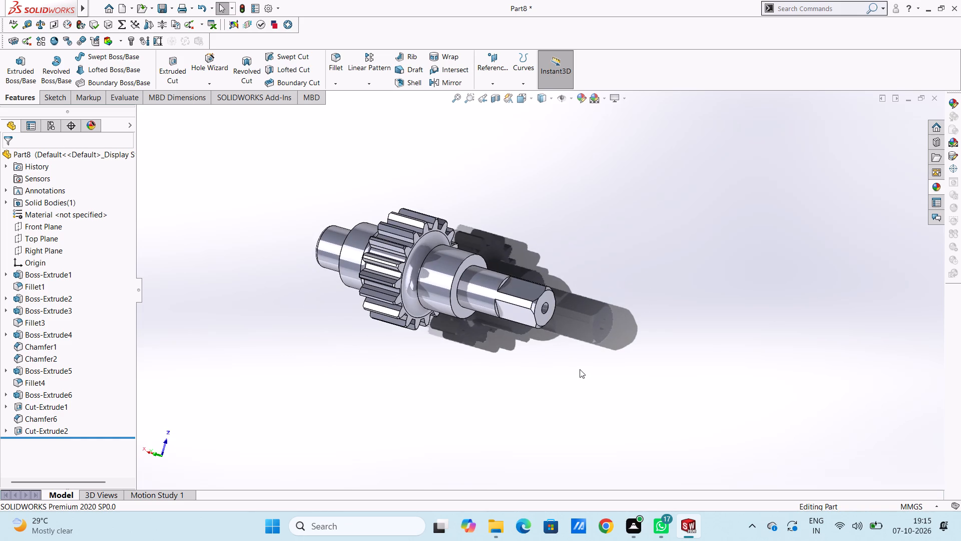
Colour the whole gear shaft light orange (RGB 252, 188, 132) for all display states.
key("Escape")
key("Escape")
key("ctrl+7")
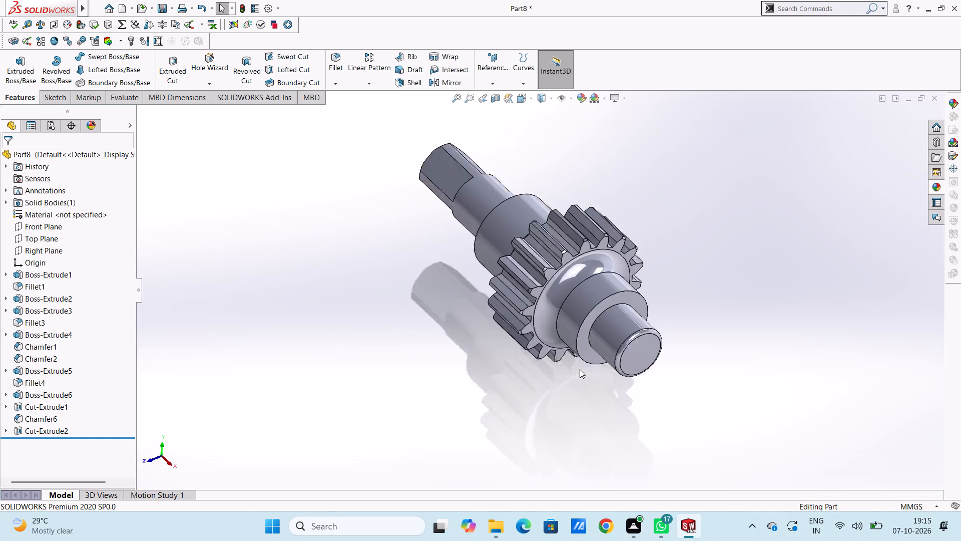
scroll(580, 369, "up", 2)
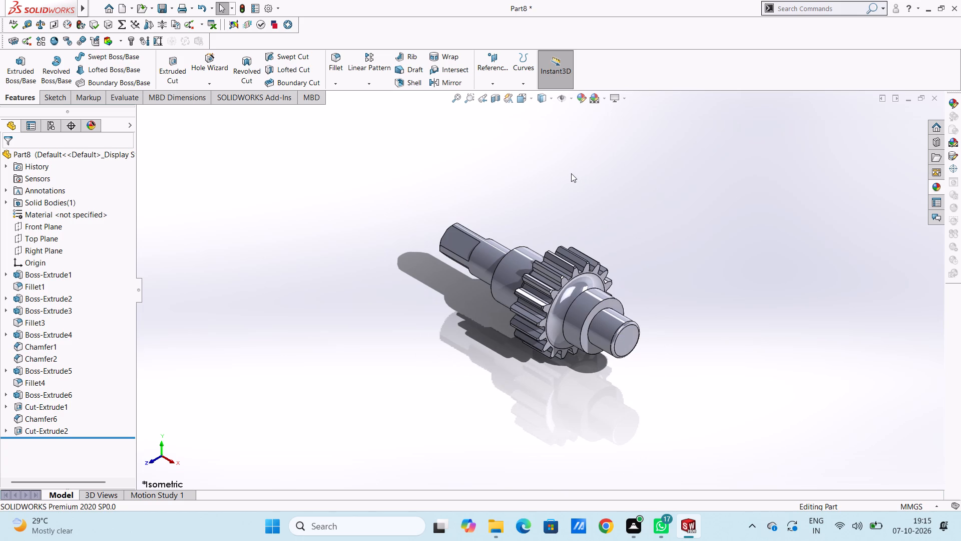
left_click(582, 99)
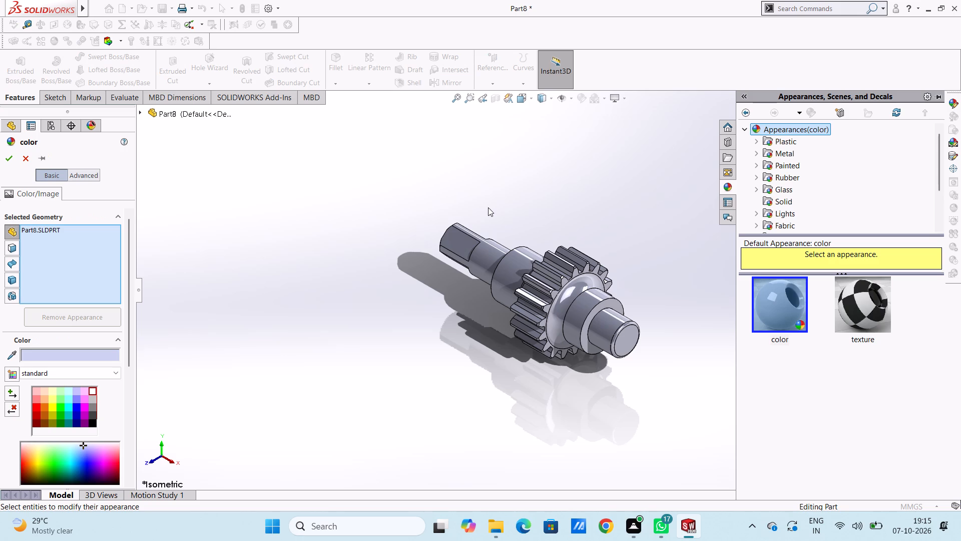
scroll(470, 210, "down", 1)
scroll(652, 362, "up", 1)
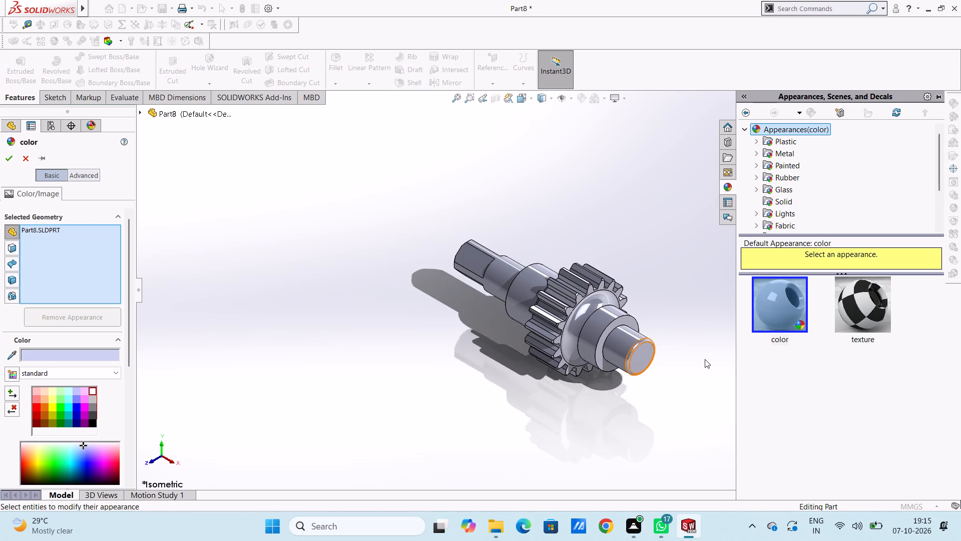
scroll(3, 367, "down", 2)
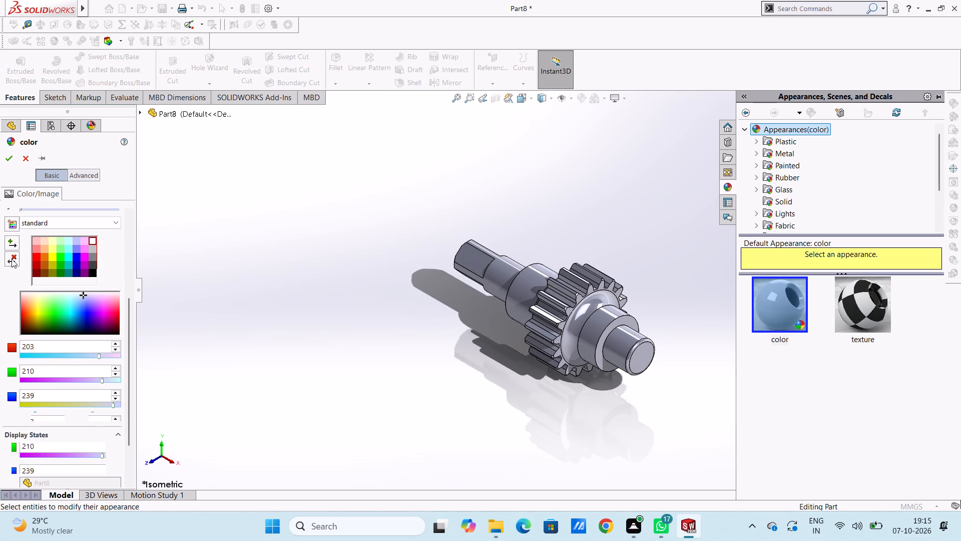
left_click(45, 253)
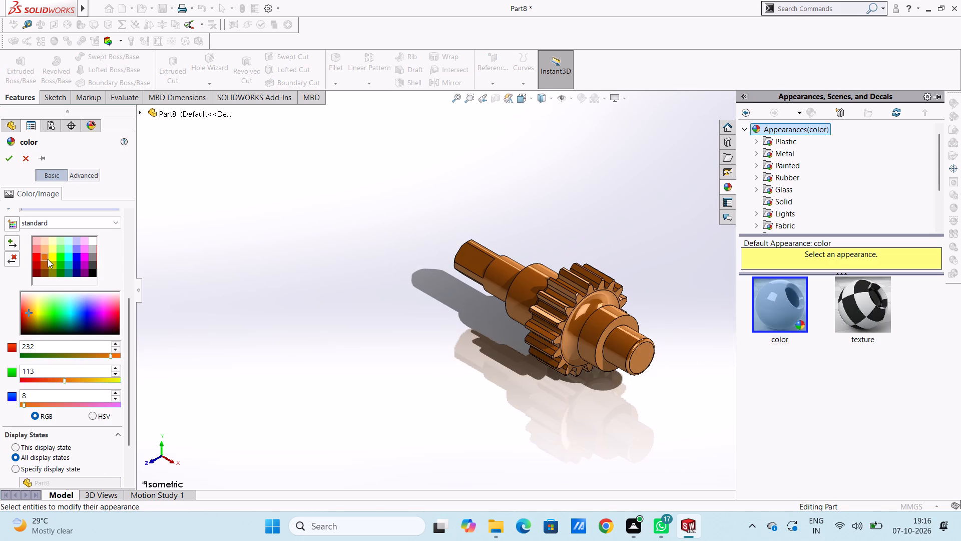
left_click(44, 250)
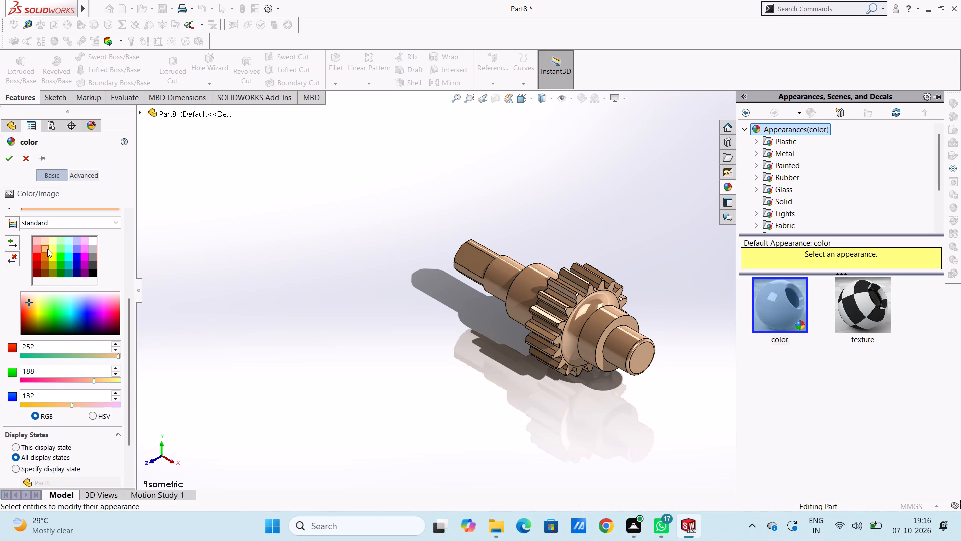
left_click(11, 161)
Apply the reddish polished metal appearance to the fillet on the gear side facing the shaft's plain end.
scroll(605, 306, "down", 3)
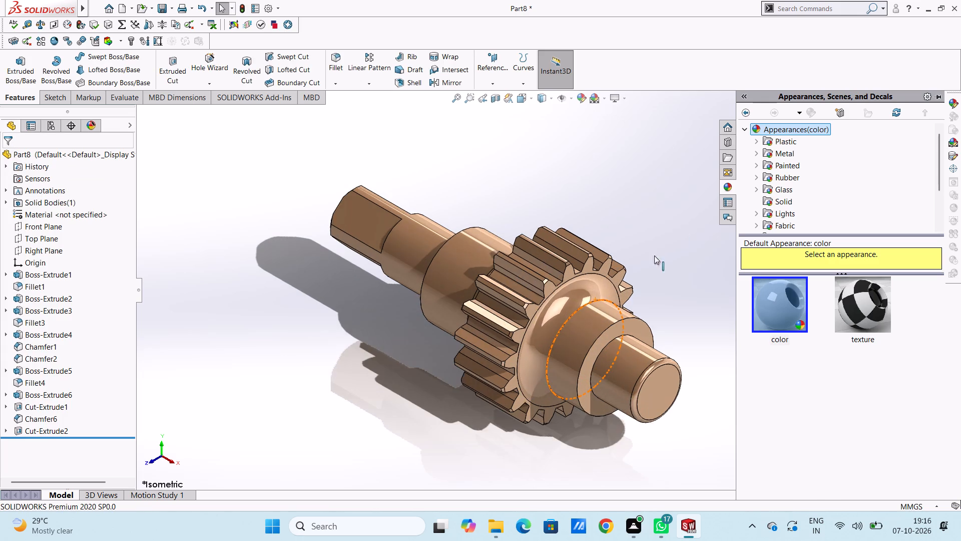
left_click(770, 152)
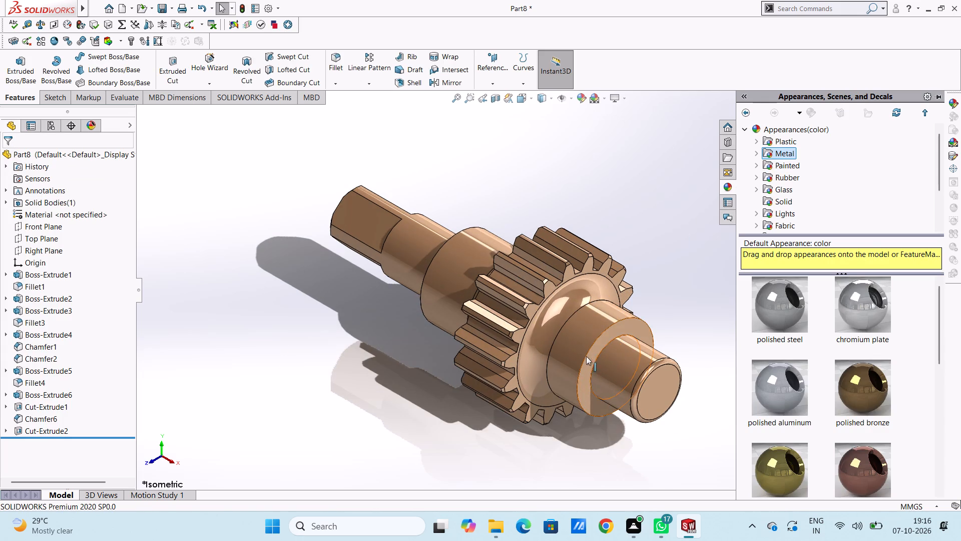
scroll(581, 354, "down", 3)
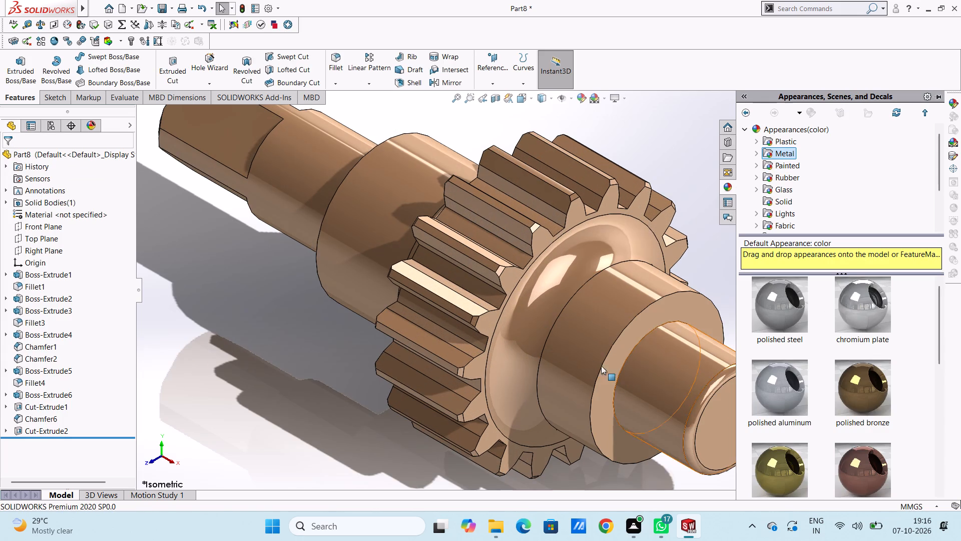
scroll(534, 350, "up", 3)
scroll(423, 242, "up", 3)
scroll(524, 292, "down", 4)
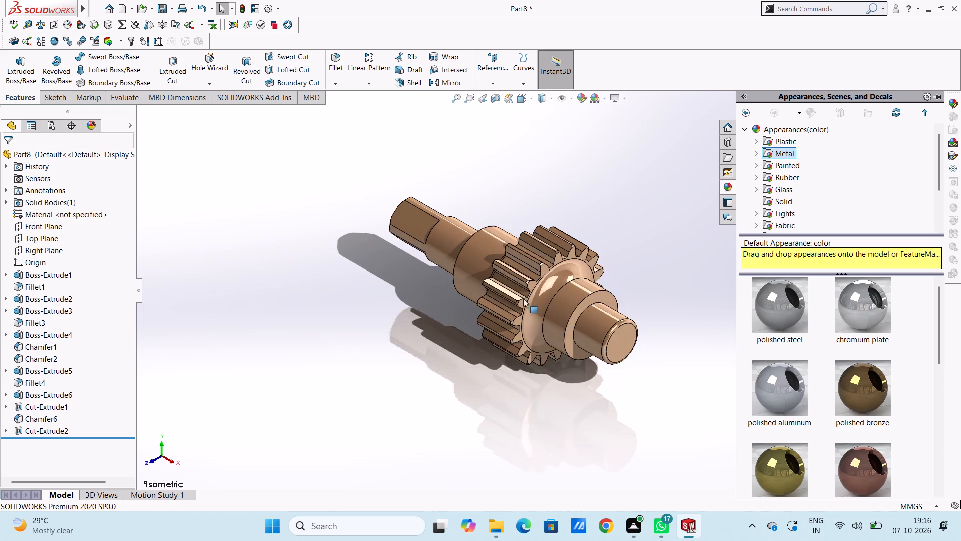
left_click_drag(863, 468, 589, 288)
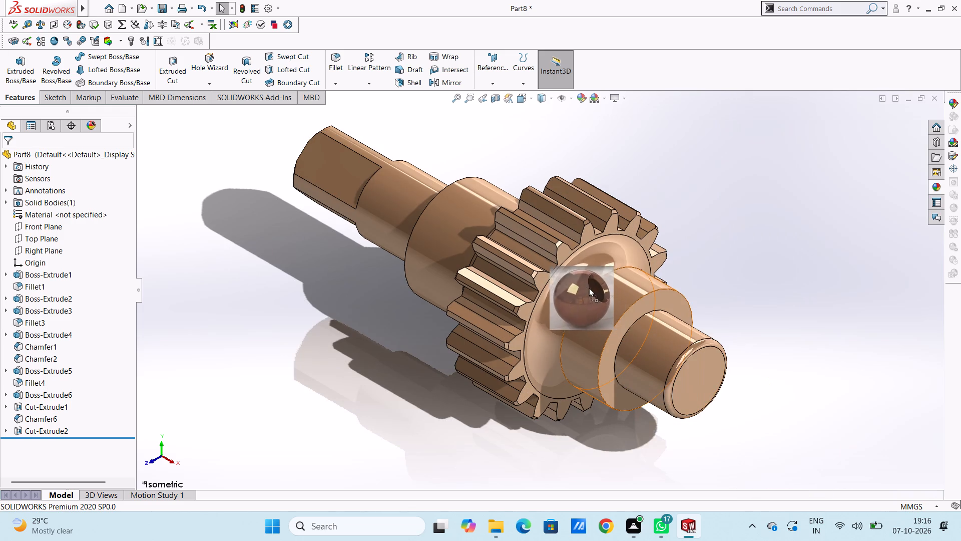
left_click_drag(589, 288, 582, 281)
left_click(572, 281)
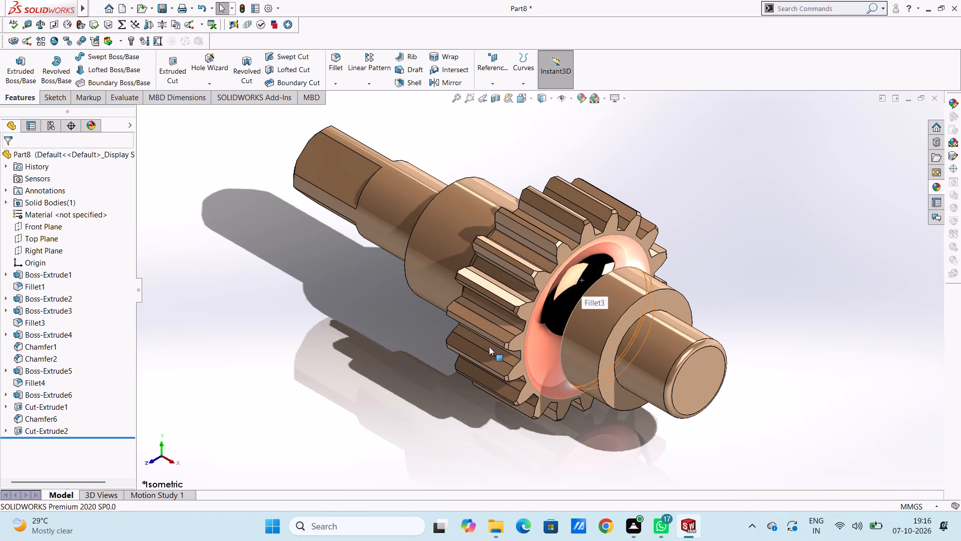
Apply the polished bronze appearance to the fillet on the gear side facing the shaft's flatted end.
scroll(404, 357, "up", 3)
middle_click_drag(396, 348, 492, 424)
middle_click_drag(344, 269, 437, 385)
middle_click_drag(663, 221, 633, 358)
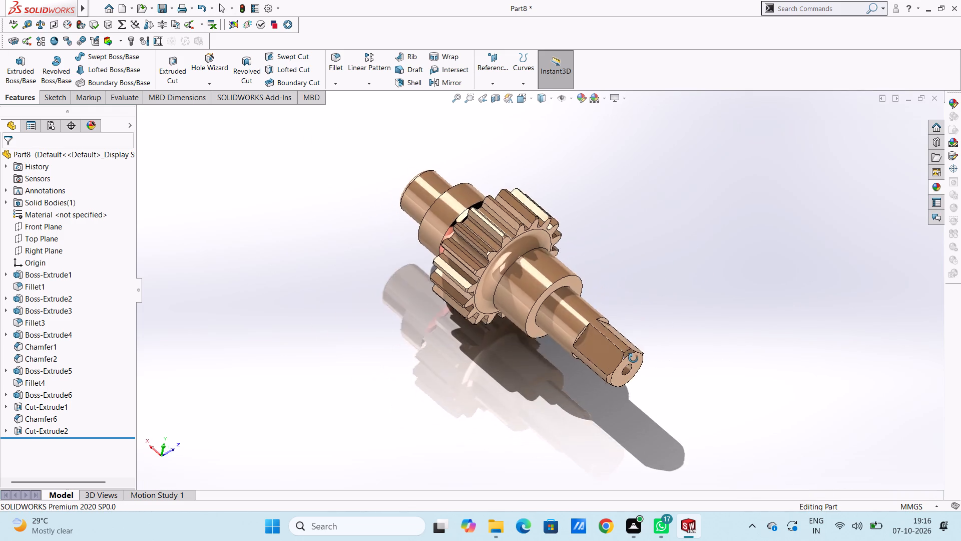
middle_click_drag(633, 358, 637, 362)
scroll(501, 242, "down", 5)
middle_click_drag(682, 269, 679, 249)
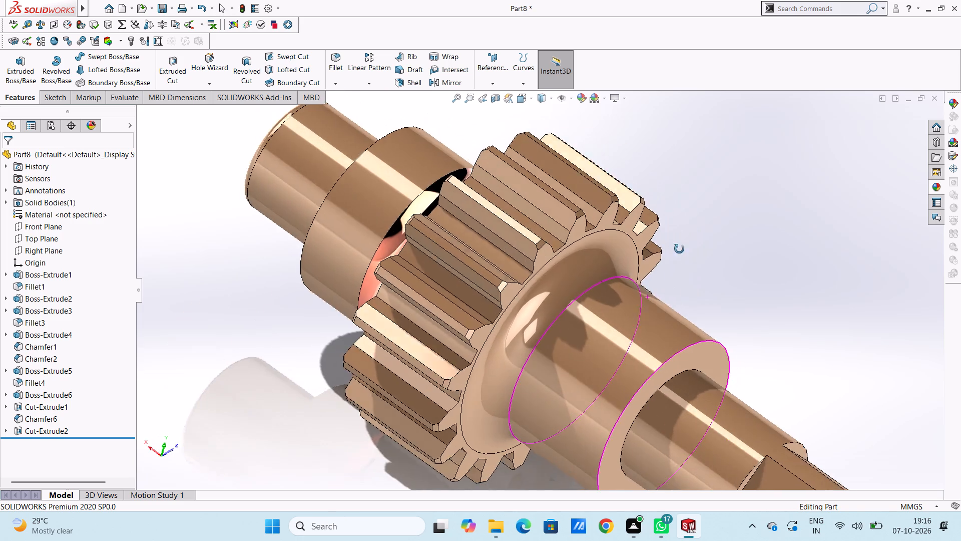
middle_click_drag(679, 249, 680, 249)
scroll(500, 295, "down", 3)
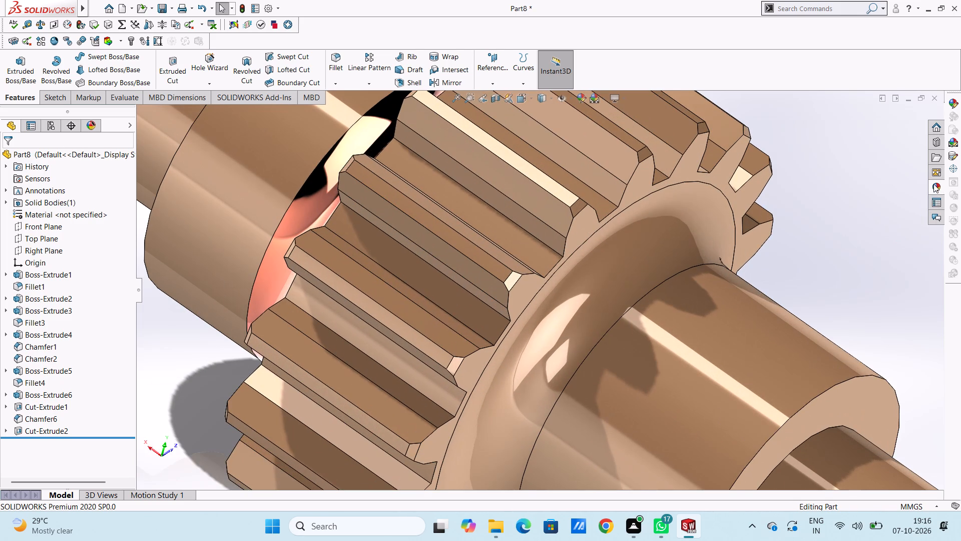
left_click(933, 184)
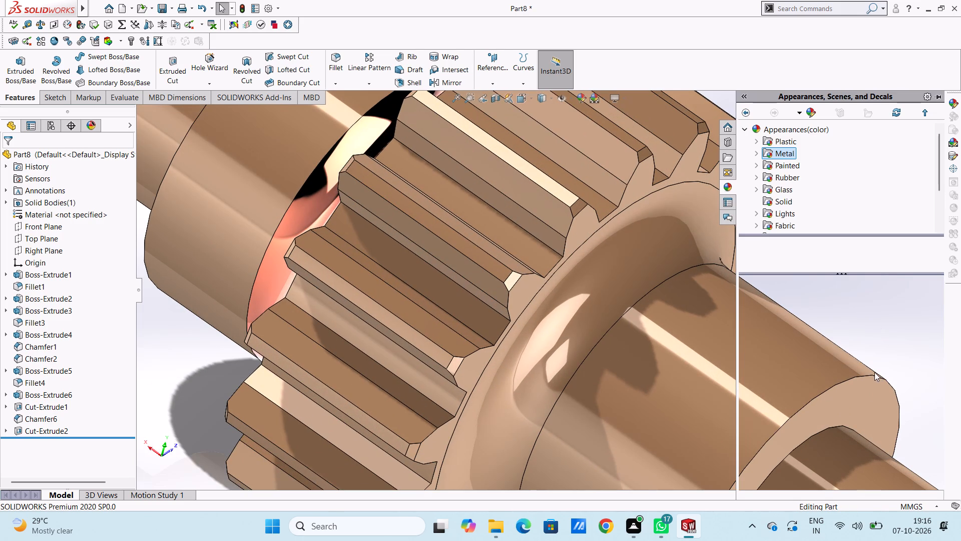
left_click_drag(870, 373, 613, 293)
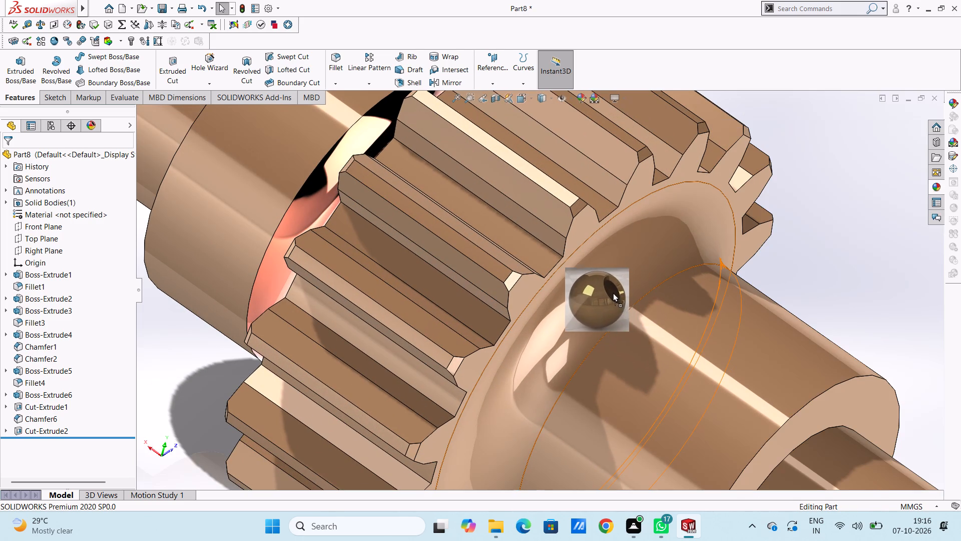
left_click_drag(613, 293, 611, 292)
left_click(610, 291)
Examine the coloured fillets on both sides of the gear.
scroll(609, 291, "up", 4)
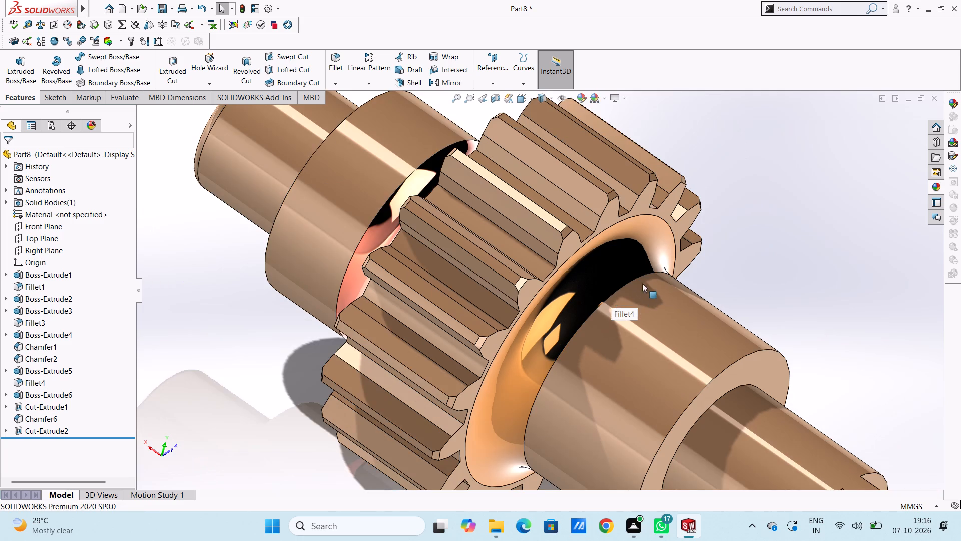
middle_click_drag(669, 278, 659, 279)
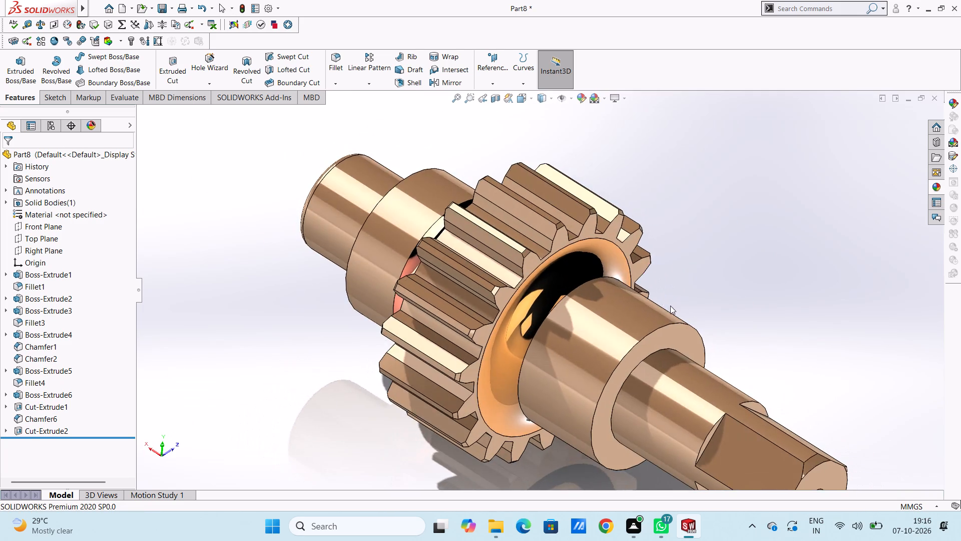
scroll(670, 306, "up", 4)
middle_click_drag(664, 264, 689, 317)
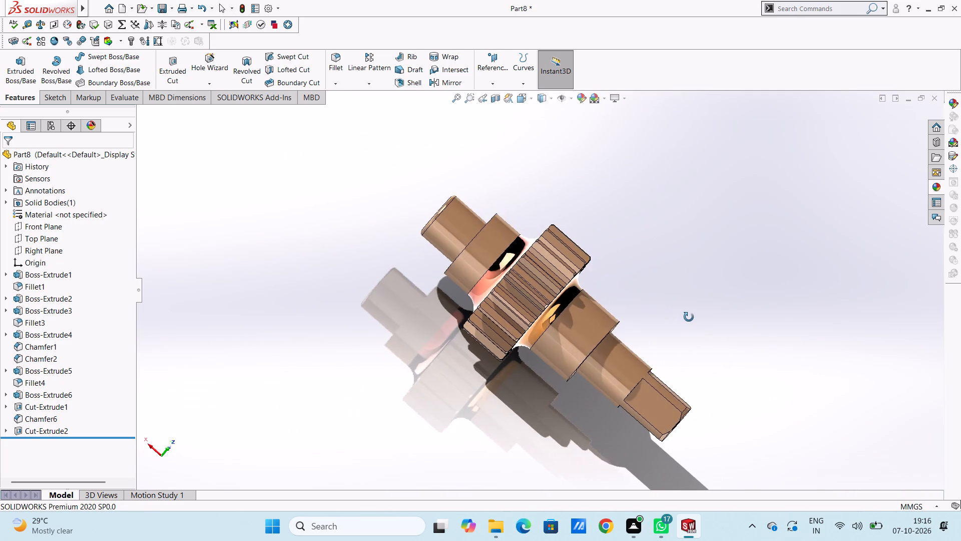
middle_click_drag(689, 317, 668, 319)
scroll(498, 266, "down", 5)
middle_click_drag(820, 317, 803, 273)
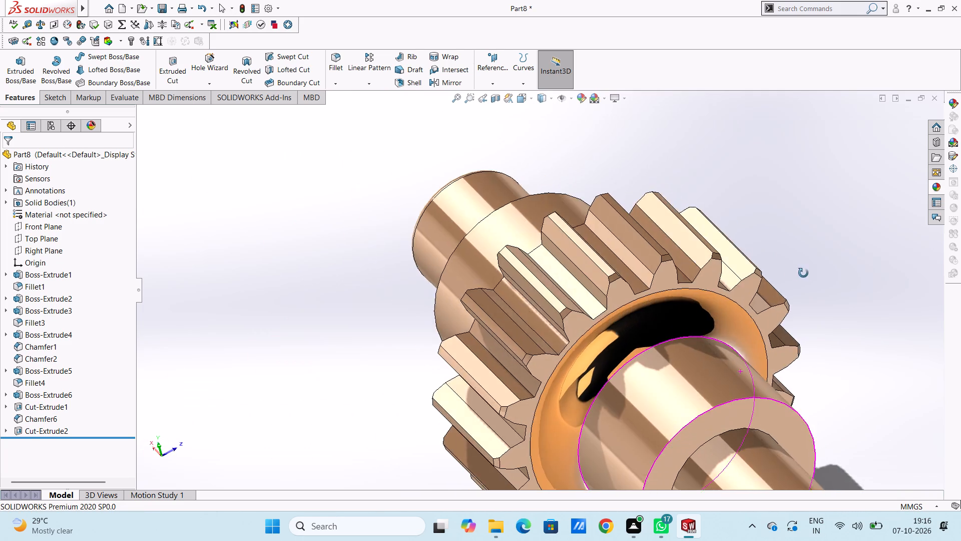
middle_click_drag(803, 273, 809, 304)
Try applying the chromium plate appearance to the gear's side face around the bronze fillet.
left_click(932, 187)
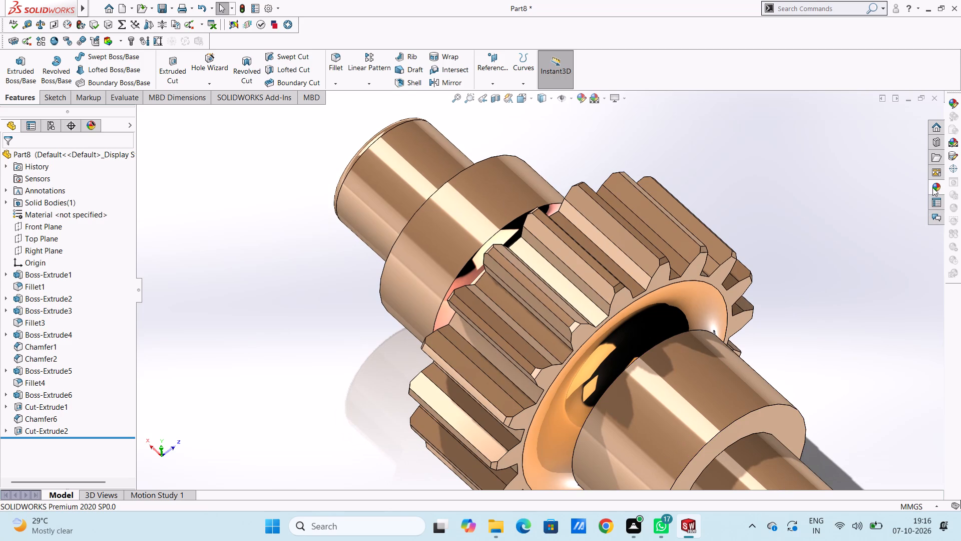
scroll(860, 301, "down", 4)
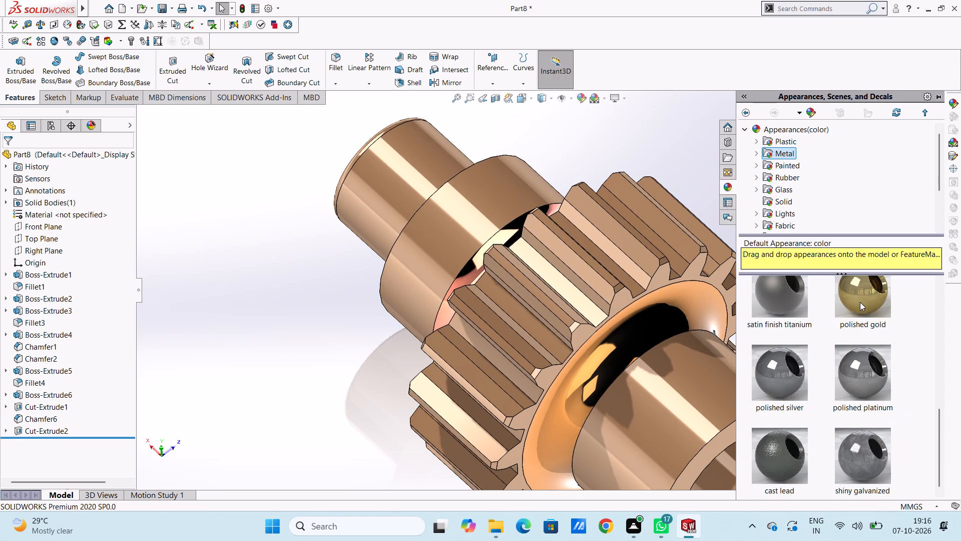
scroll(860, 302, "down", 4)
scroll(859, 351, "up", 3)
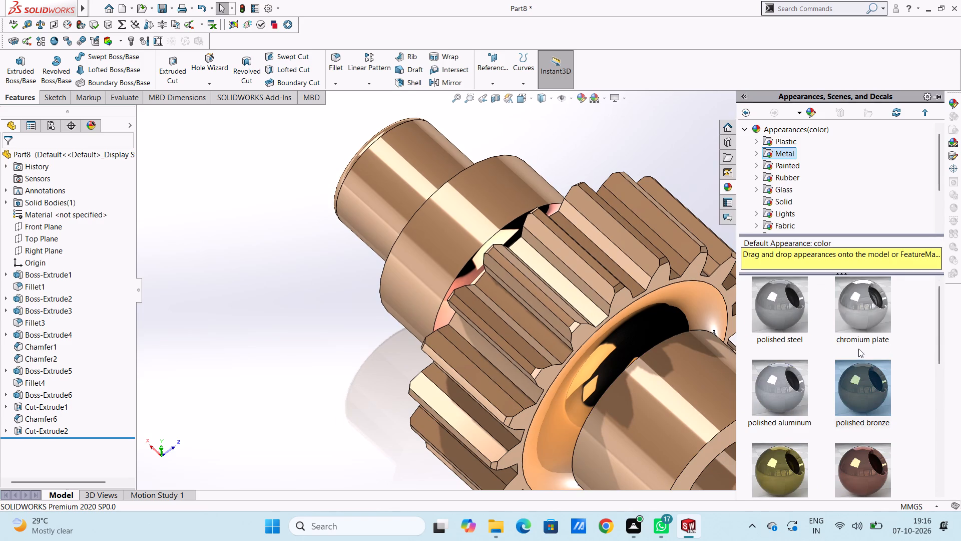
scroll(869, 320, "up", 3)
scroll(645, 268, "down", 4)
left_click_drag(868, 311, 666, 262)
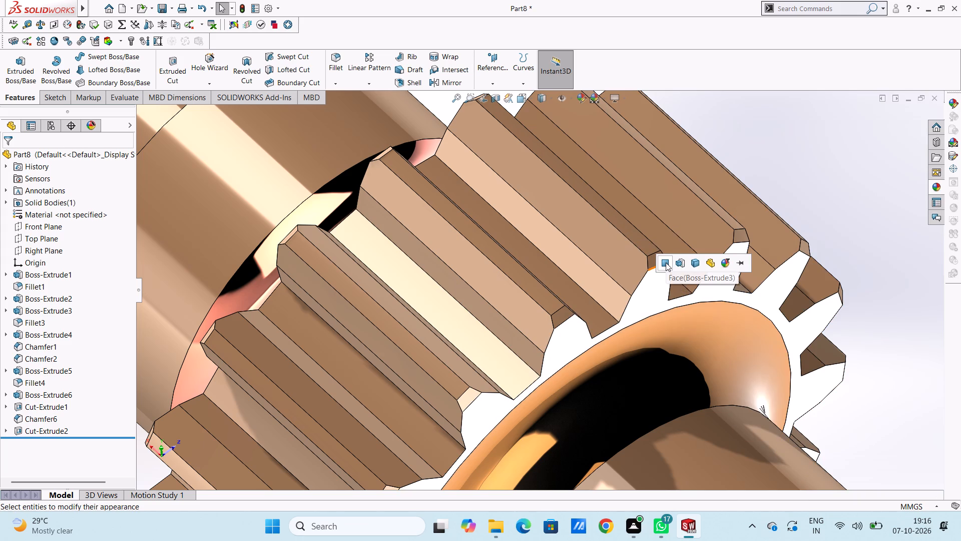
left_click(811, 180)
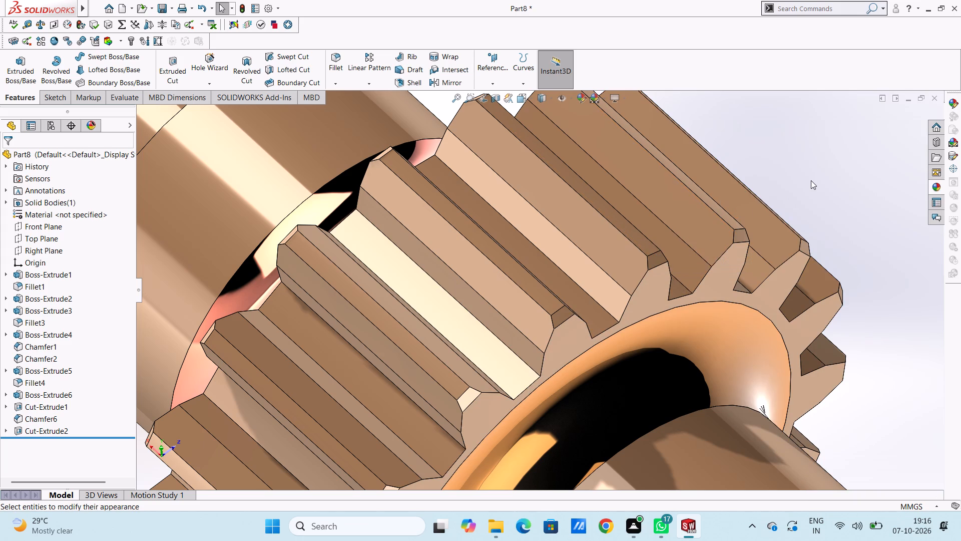
Apply the chromium plate appearance to the gear teeth's Chamfer2 feature.
scroll(641, 269, "down", 5)
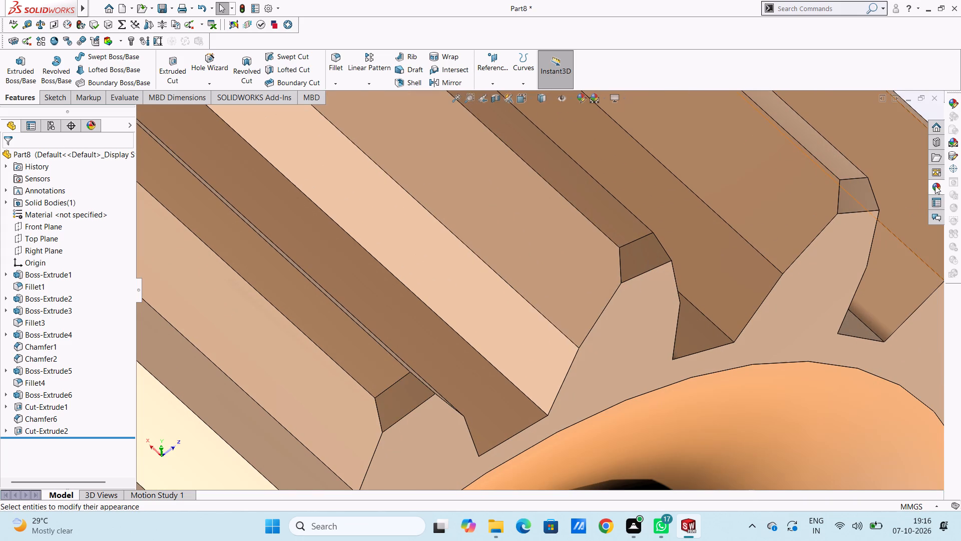
left_click(934, 185)
left_click_drag(867, 295, 645, 241)
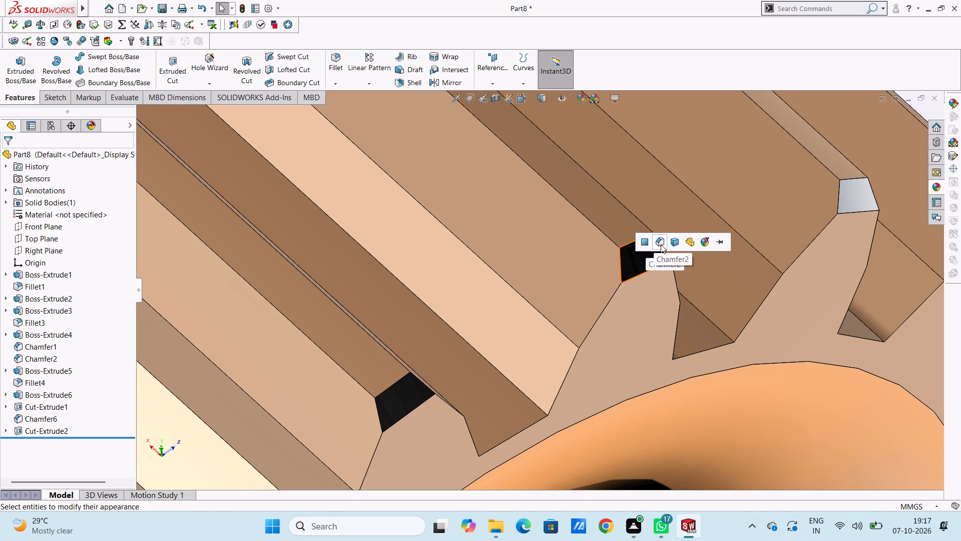
left_click(661, 244)
Examine the finished appearances on both sides of the gear, the tooth chamfers and the shaft.
scroll(660, 270, "up", 15)
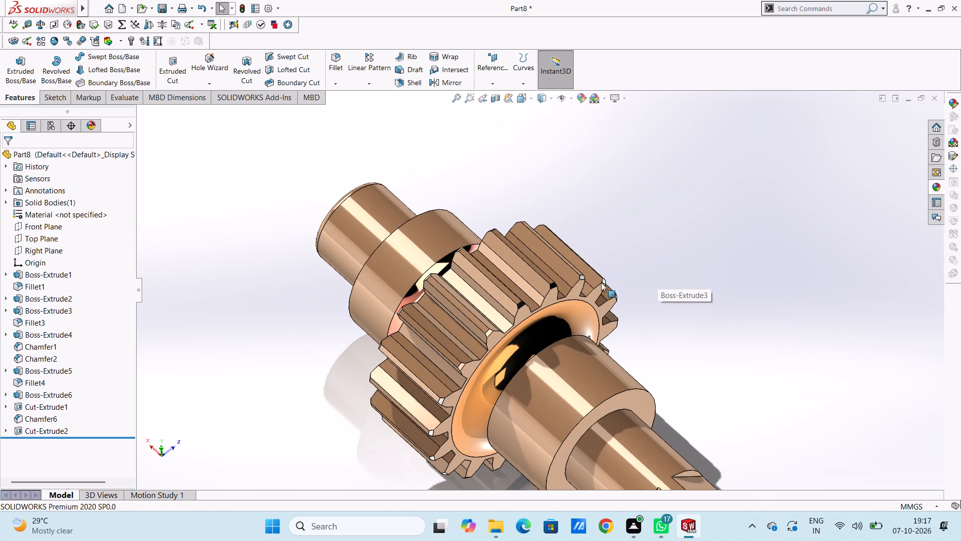
middle_click_drag(622, 238, 693, 299)
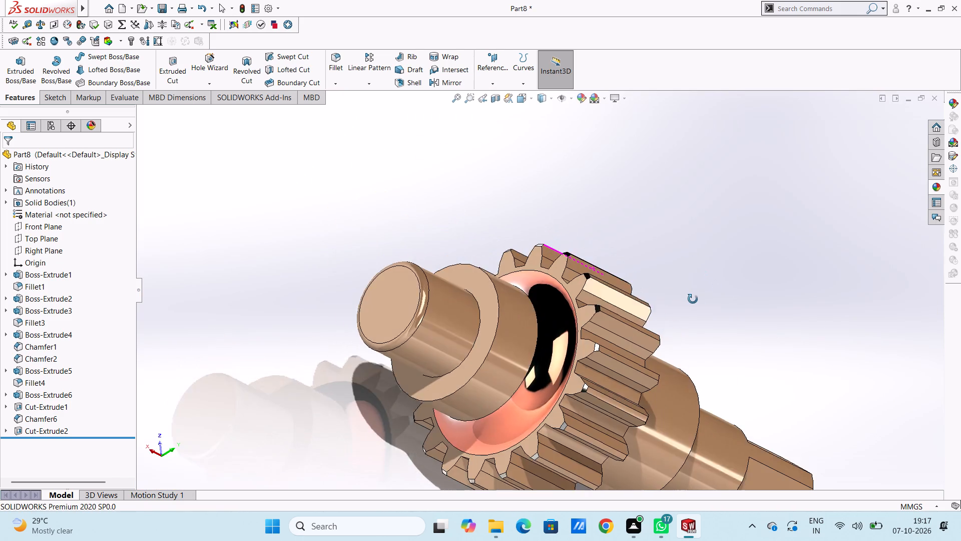
middle_click_drag(693, 299, 581, 249)
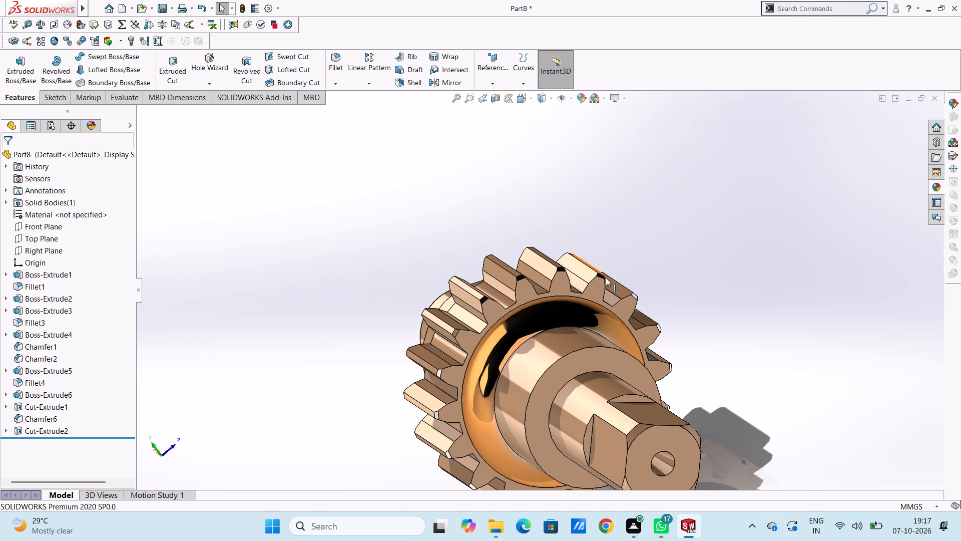
middle_click_drag(713, 369, 735, 366)
middle_click(735, 367)
scroll(714, 396, "up", 4)
middle_click_drag(703, 294, 699, 297)
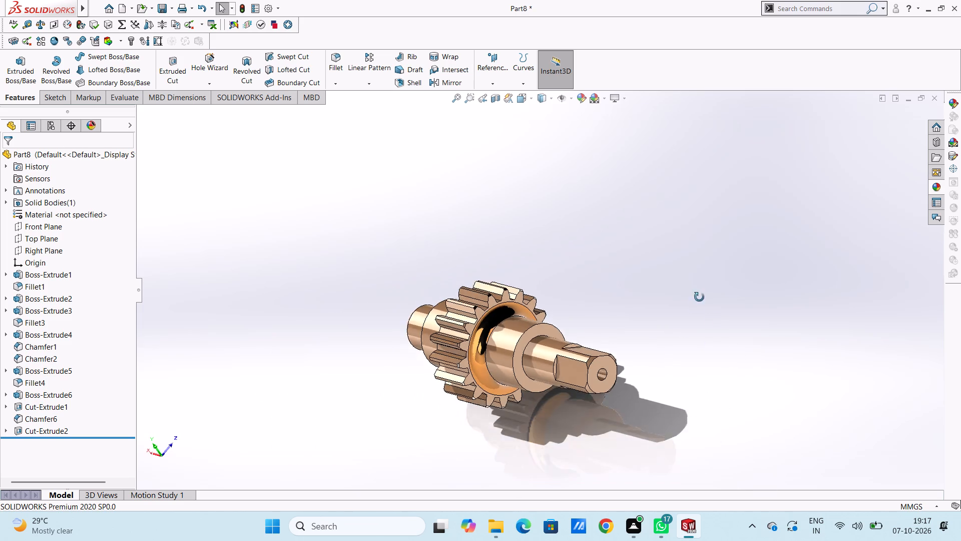
middle_click_drag(699, 297, 714, 291)
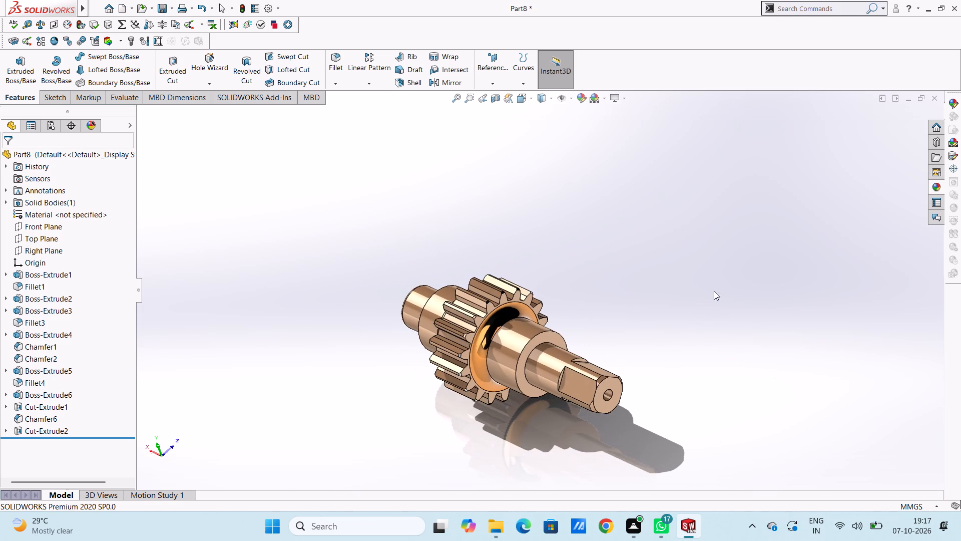
Apply the chromium plate appearance to the tapered hole's cut feature in the flatted shaft end.
scroll(584, 438, "down", 4)
scroll(631, 301, "down", 4)
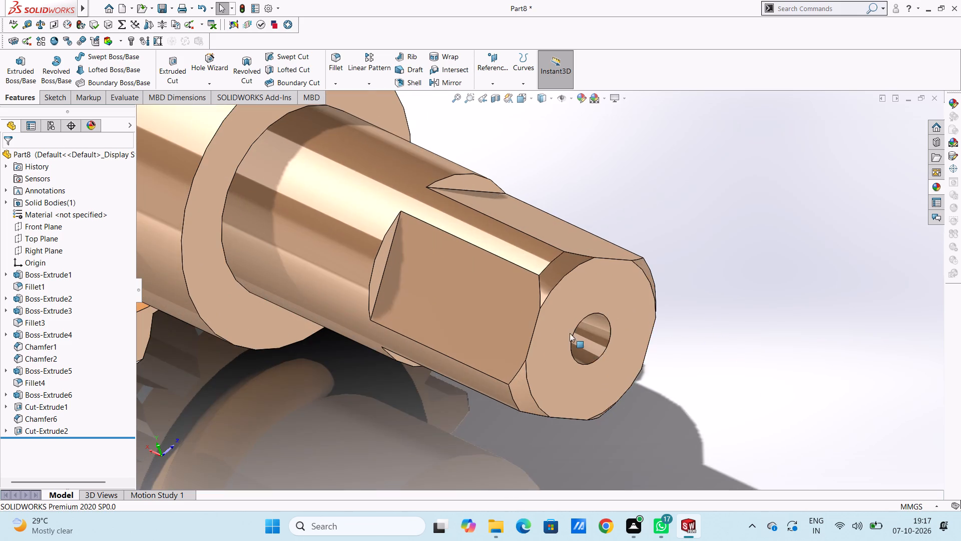
scroll(546, 337, "down", 3)
left_click(934, 188)
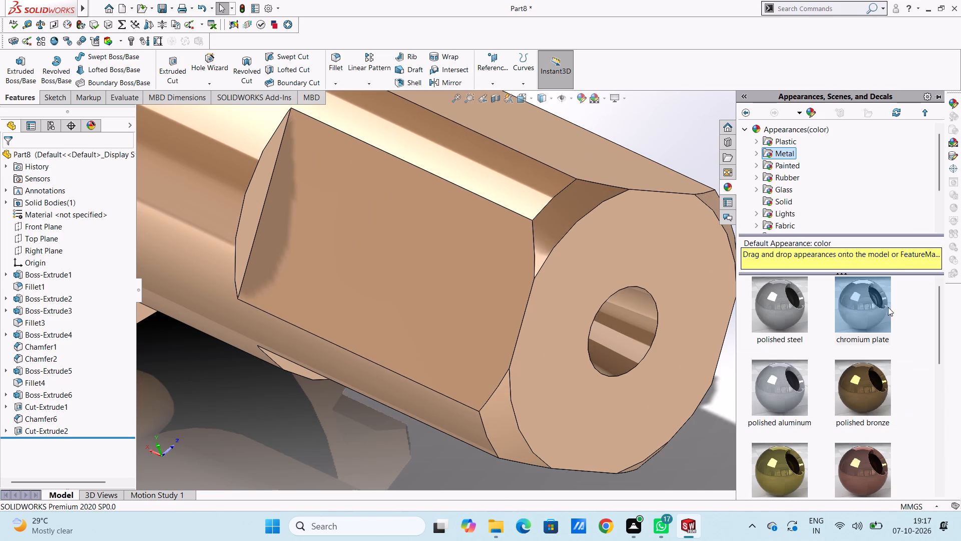
left_click_drag(866, 304, 631, 331)
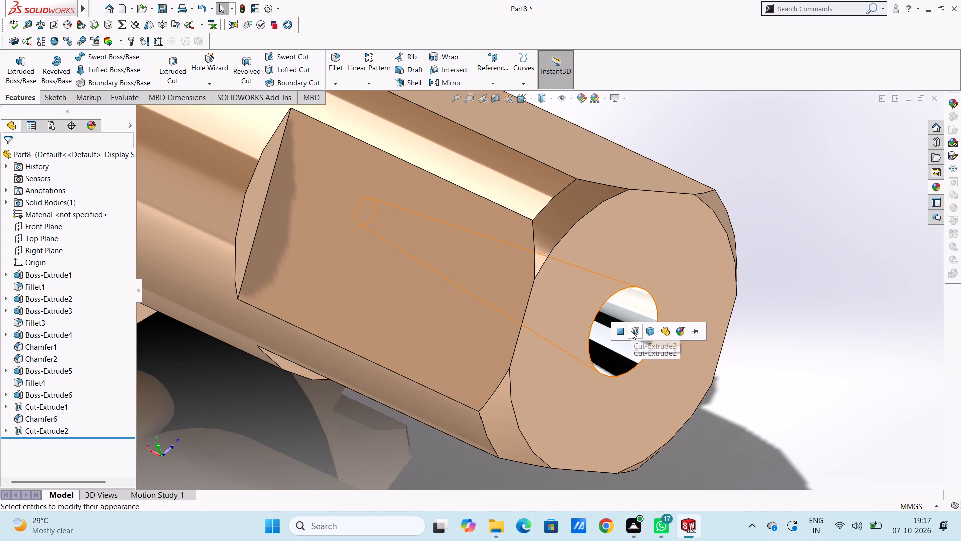
left_click(638, 333)
Open the appearance settings for the cylindrical face of the 23 mm diameter shoulder next to the gear.
scroll(757, 338, "up", 4)
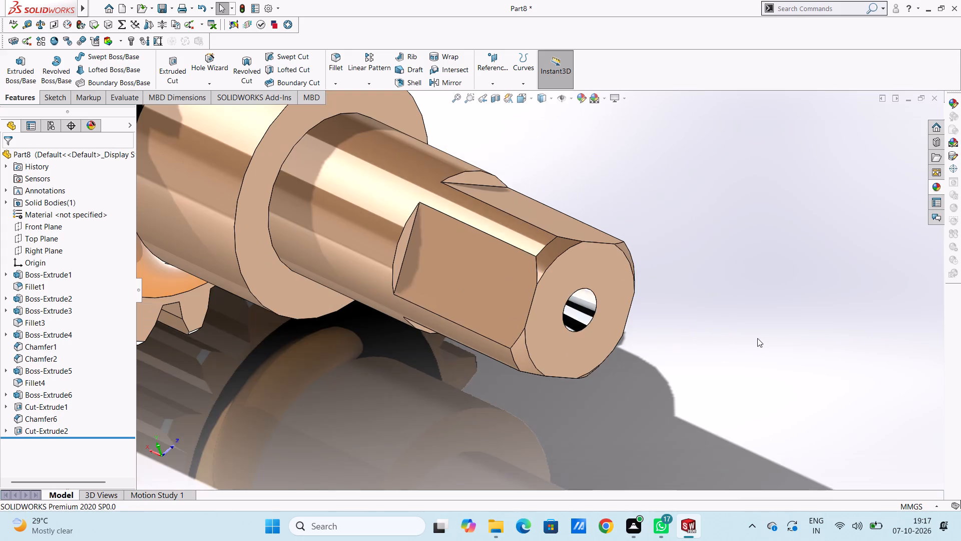
scroll(690, 313, "up", 5)
scroll(489, 204, "up", 3)
scroll(397, 206, "down", 3)
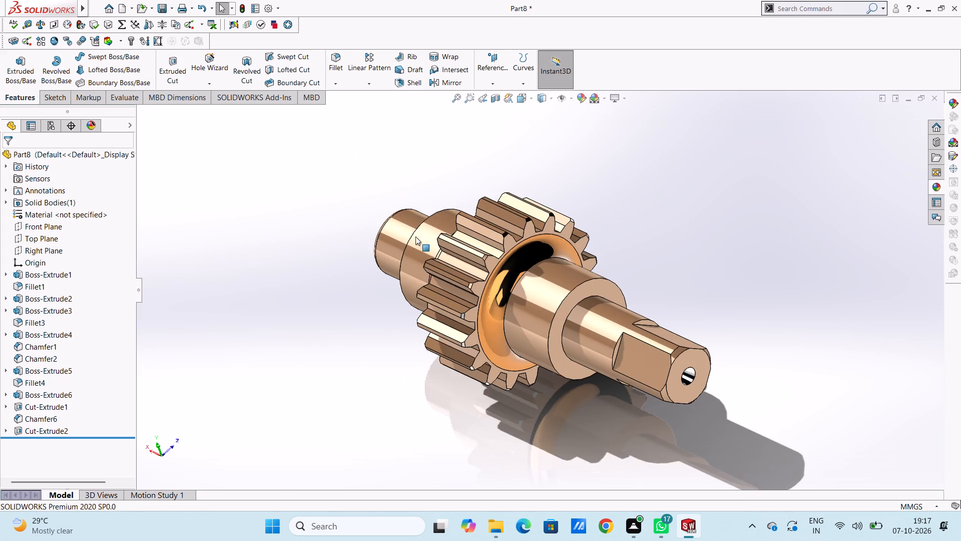
scroll(591, 264, "down", 2)
scroll(382, 206, "up", 3)
scroll(391, 229, "down", 3)
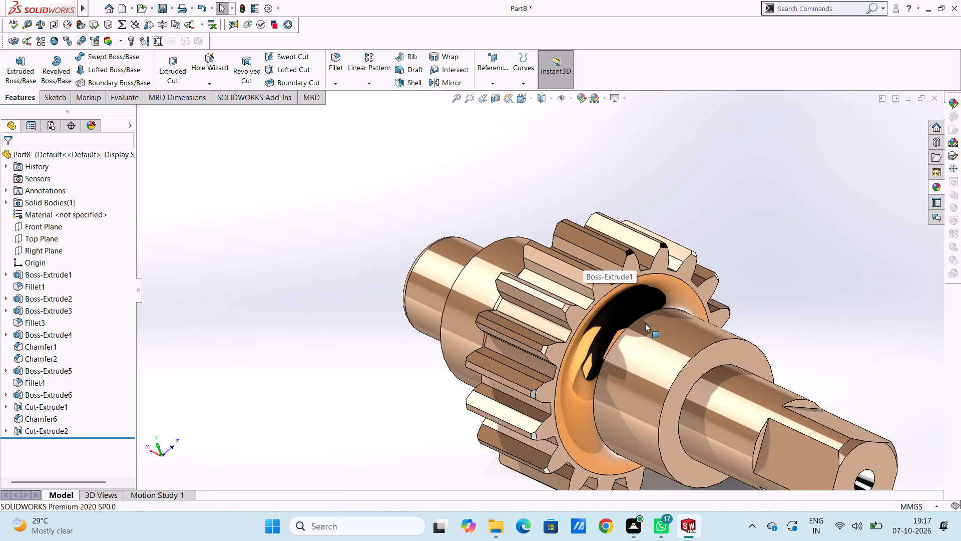
scroll(645, 323, "up", 3)
scroll(501, 304, "down", 3)
scroll(754, 334, "up", 3)
scroll(610, 301, "down", 2)
scroll(637, 323, "up", 3)
left_click(632, 334)
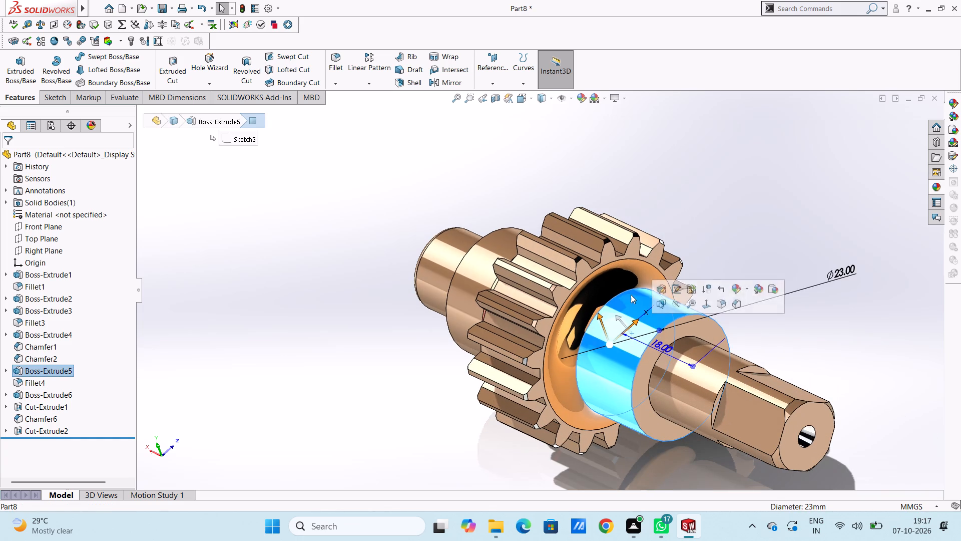
left_click(578, 98)
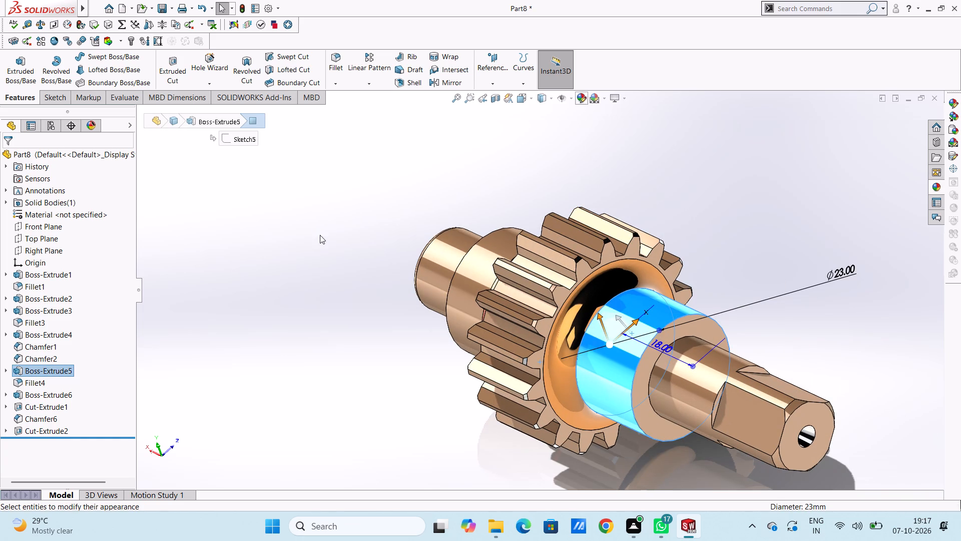
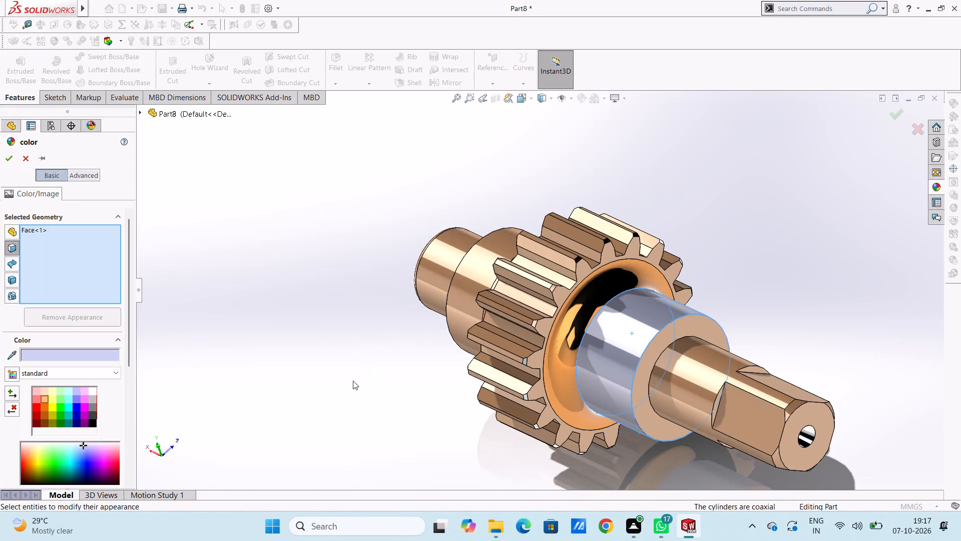
Colour the cylindrical face of the large collar beside the gear dark green, RGB 0, 112, 0.
left_click(63, 405)
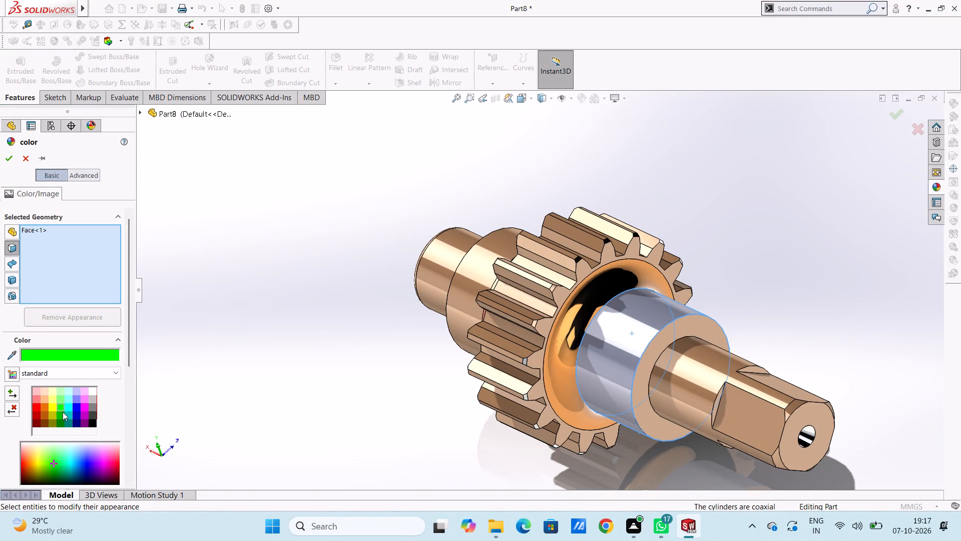
left_click(64, 415)
scroll(85, 416, "down", 2)
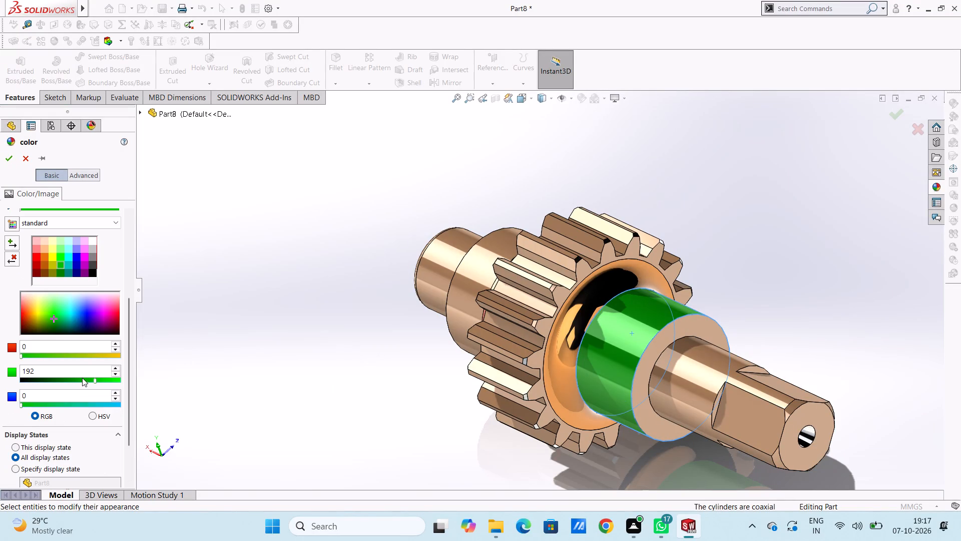
left_click(82, 378)
left_click(76, 378)
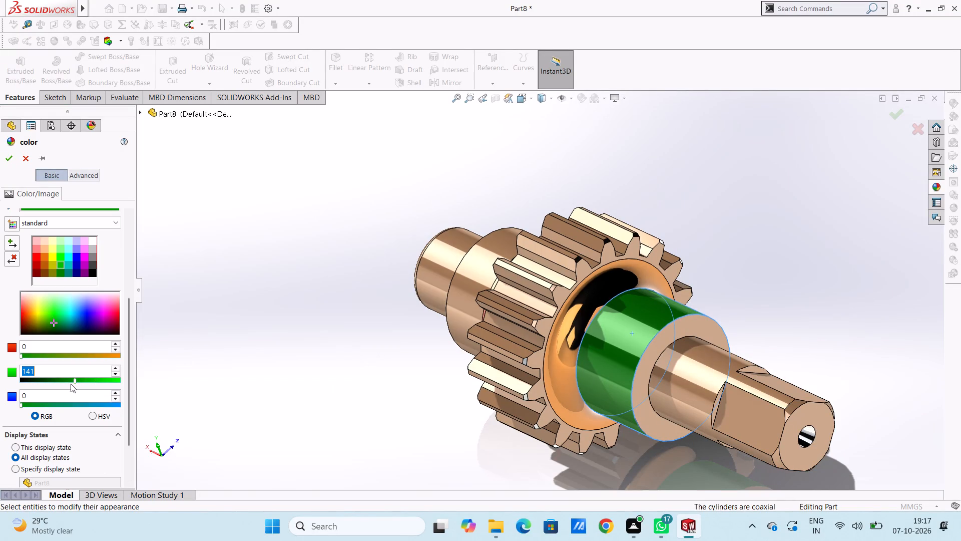
left_click(65, 380)
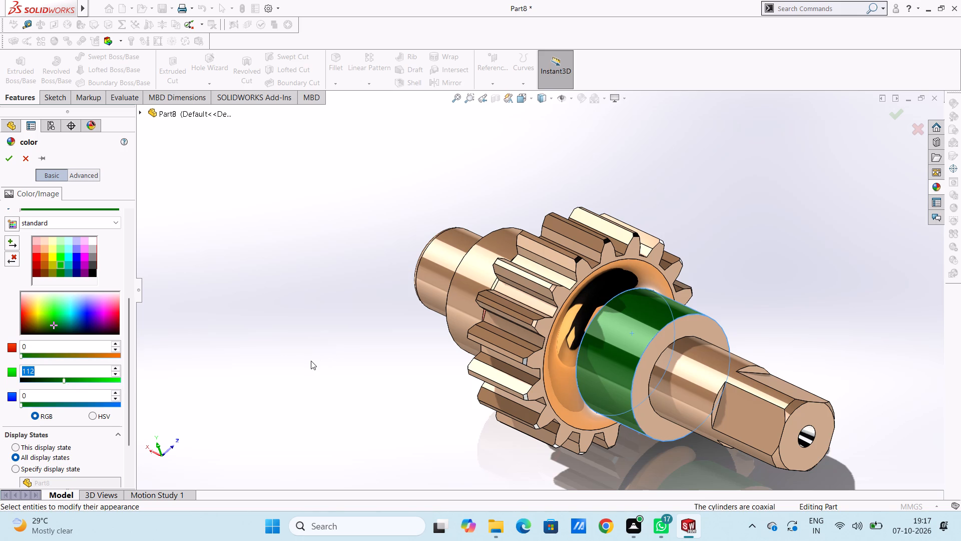
Add the flat end faces at both ends of the shaft to the dark green colour selection and apply it.
left_click(816, 425)
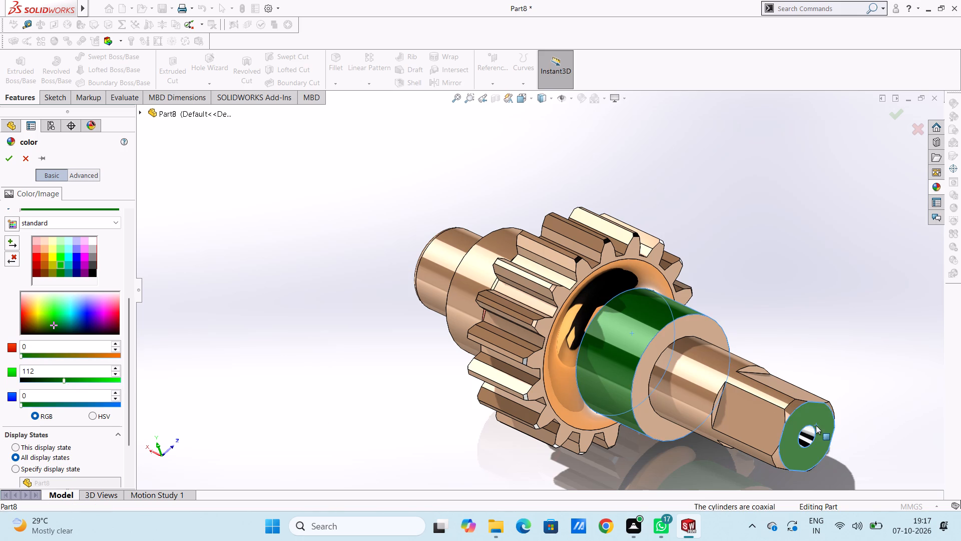
middle_click_drag(320, 302, 359, 332)
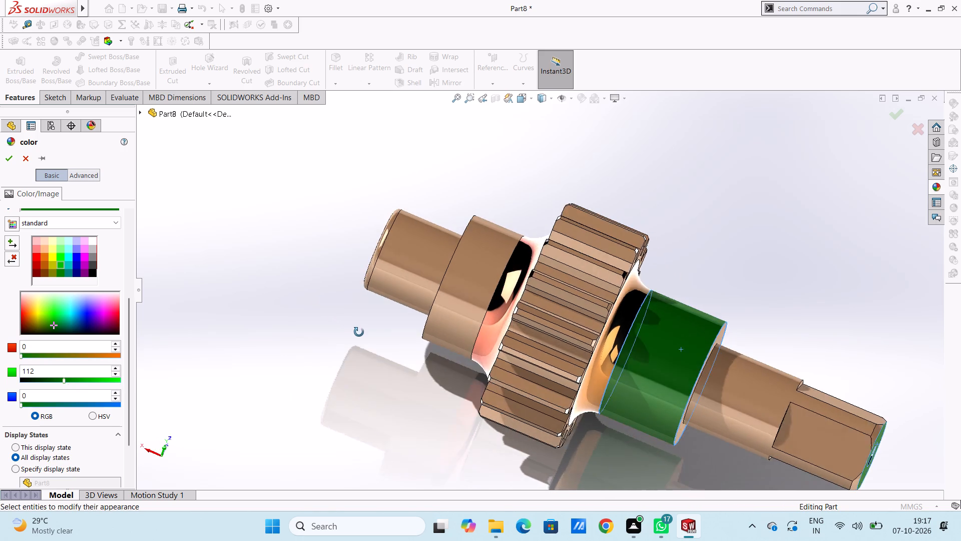
middle_click_drag(359, 332, 391, 358)
left_click(410, 264)
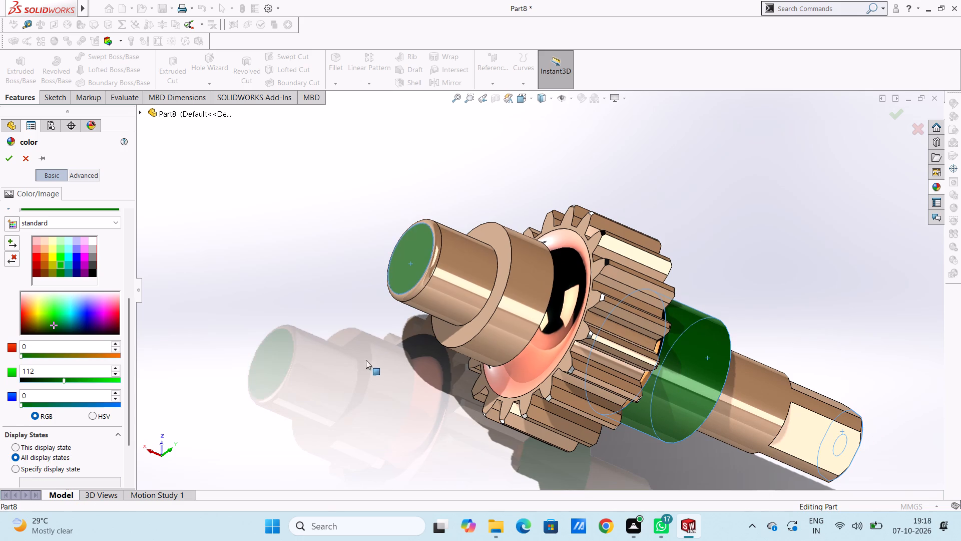
middle_click_drag(365, 366, 318, 305)
scroll(319, 321, "up", 4)
middle_click_drag(356, 345, 369, 381)
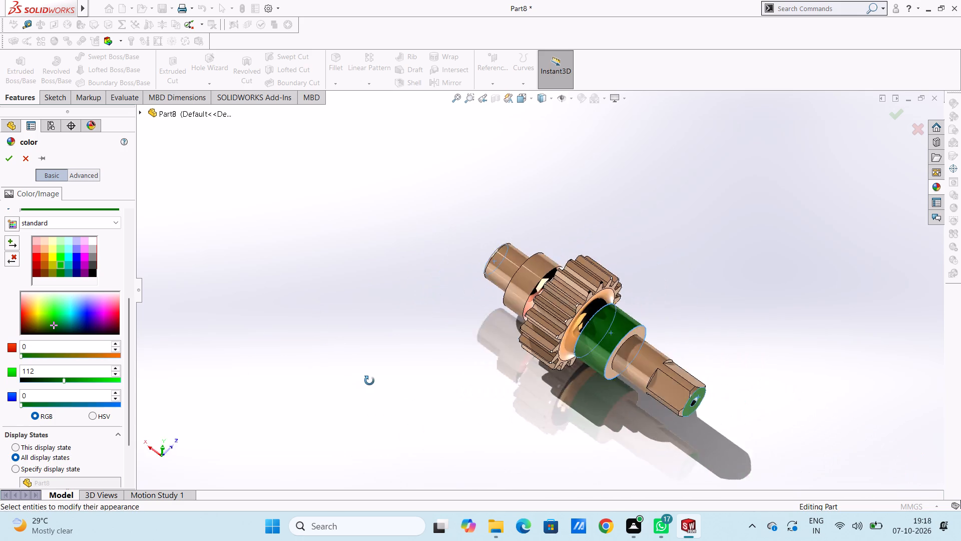
middle_click_drag(369, 381, 352, 393)
left_click(10, 158)
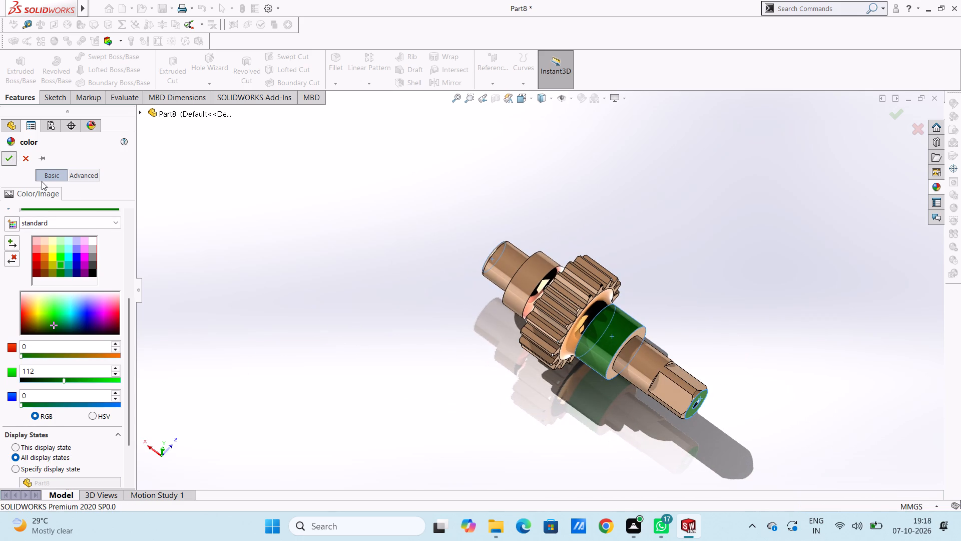
Colour the cylindrical face of the 15 mm shaft end blue-violet, RGB 51, 0, 222.
scroll(632, 375, "down", 4)
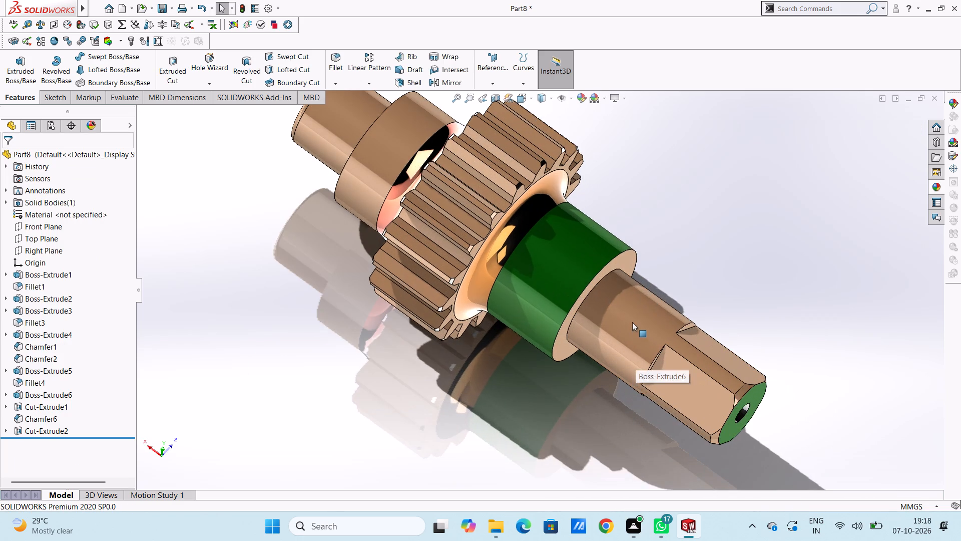
left_click(632, 322)
left_click(579, 100)
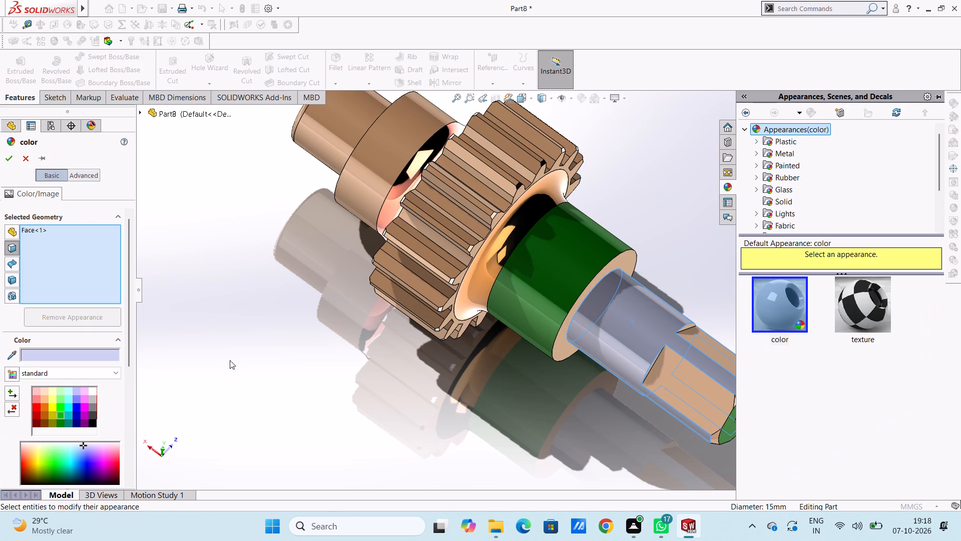
left_click(37, 399)
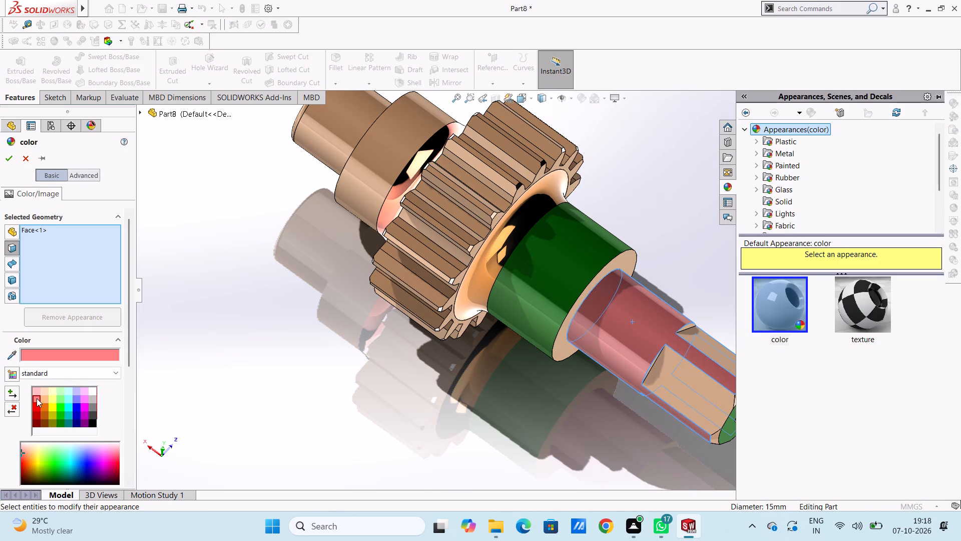
scroll(60, 427, "down", 3)
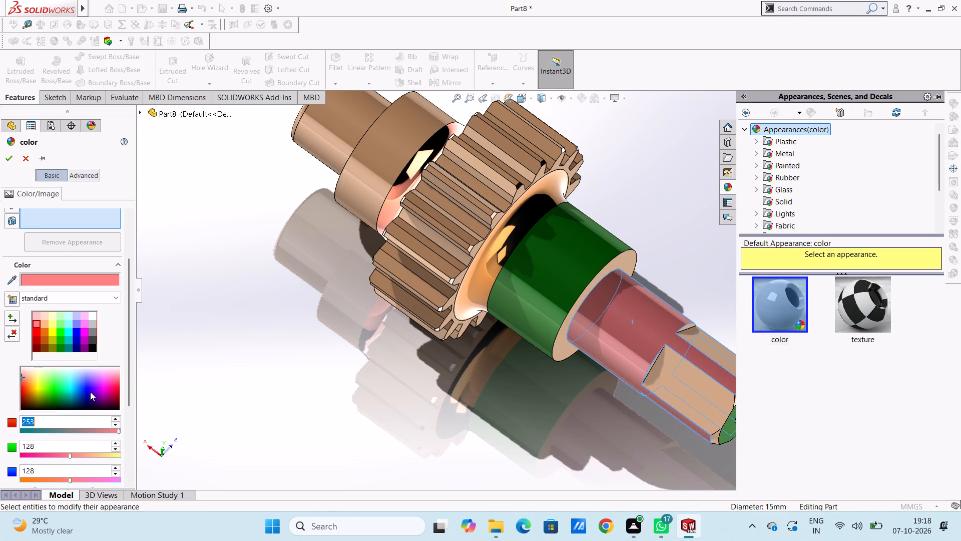
left_click(91, 391)
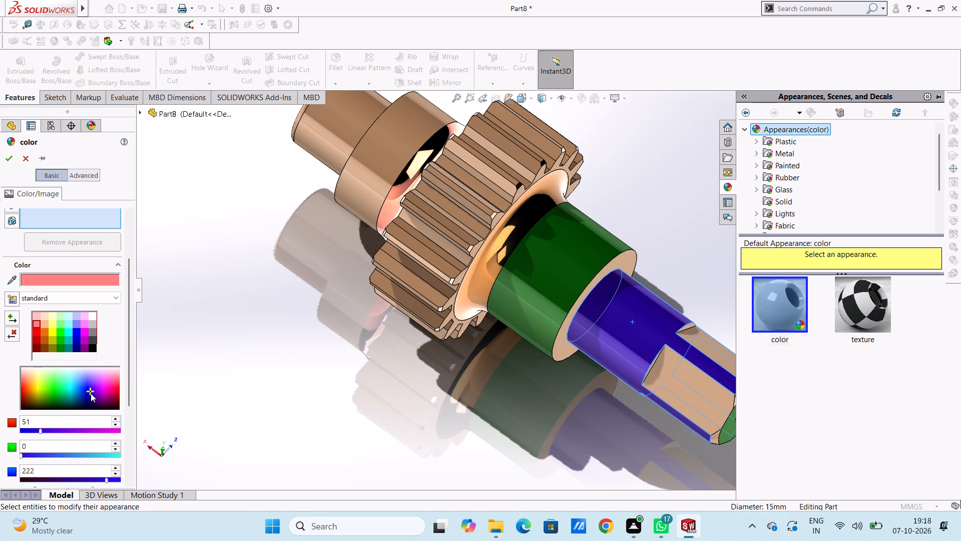
left_click(8, 159)
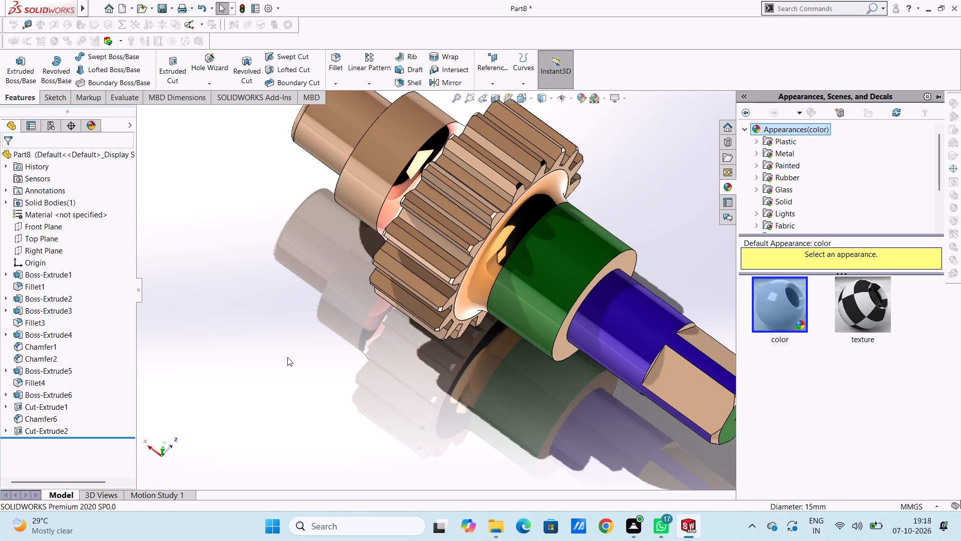
Apply the gold-coloured polished appearance from the Metal library to the Cut-Extrude1 flats on the shaft end.
scroll(290, 359, "up", 3)
scroll(632, 332, "down", 8)
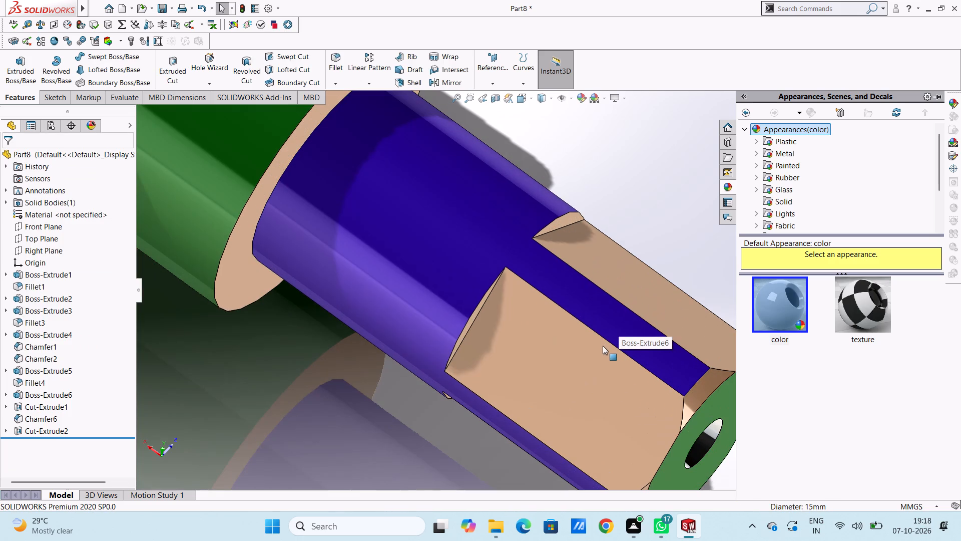
left_click(784, 151)
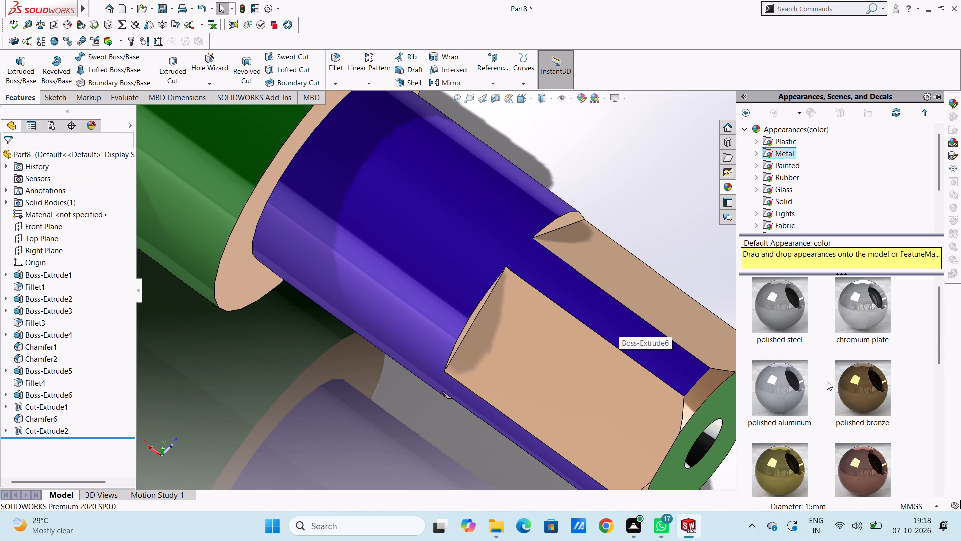
left_click_drag(777, 469, 572, 389)
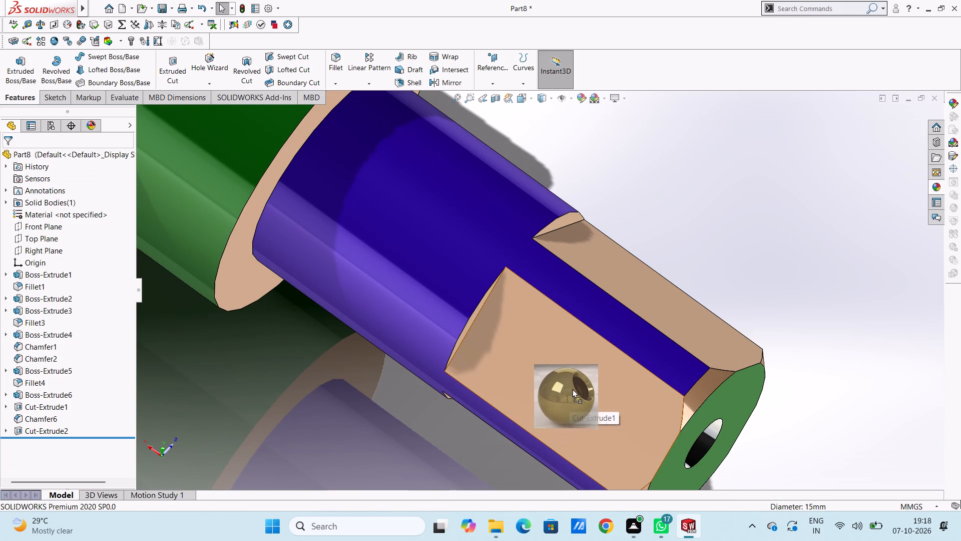
left_click_drag(572, 389, 572, 388)
left_click(575, 388)
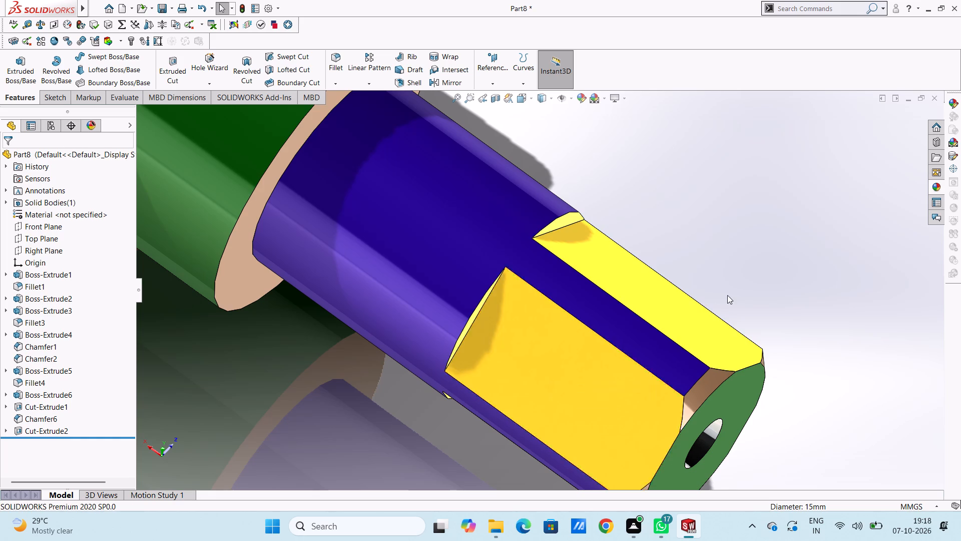
Colour one chamfer face between the flats at the shaft tip red, RGB 255, 54, 27.
scroll(727, 295, "up", 5)
middle_click_drag(661, 346, 644, 284)
middle_click_drag(664, 325, 674, 365)
scroll(602, 329, "down", 7)
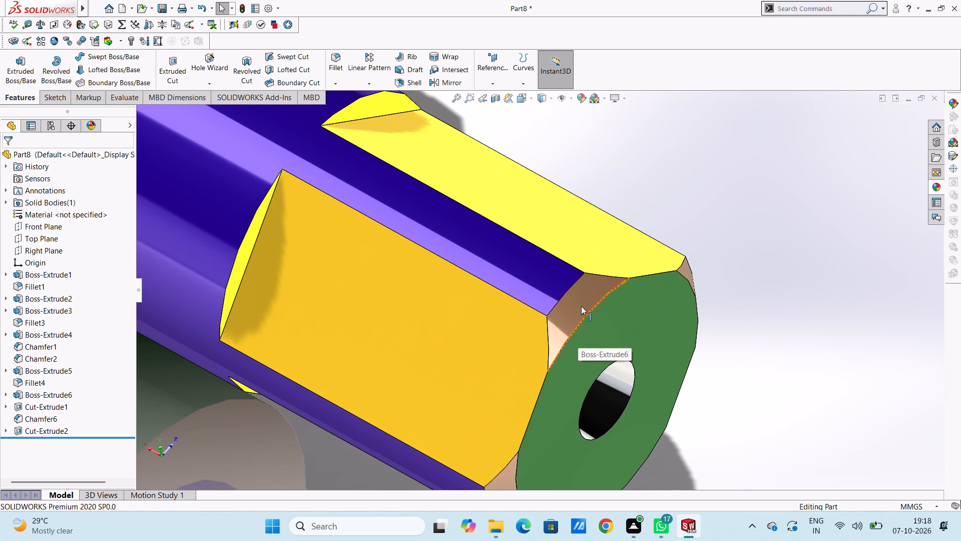
left_click(581, 306)
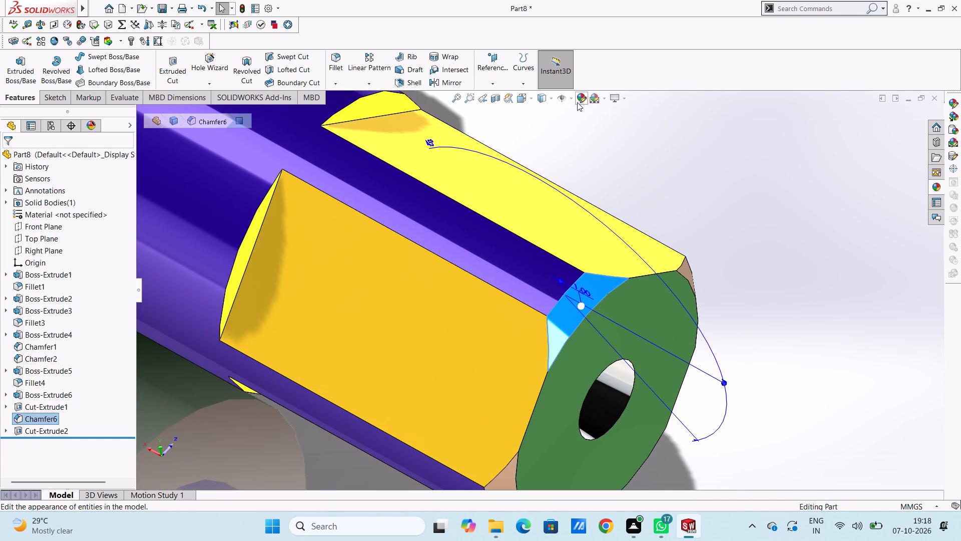
left_click(579, 98)
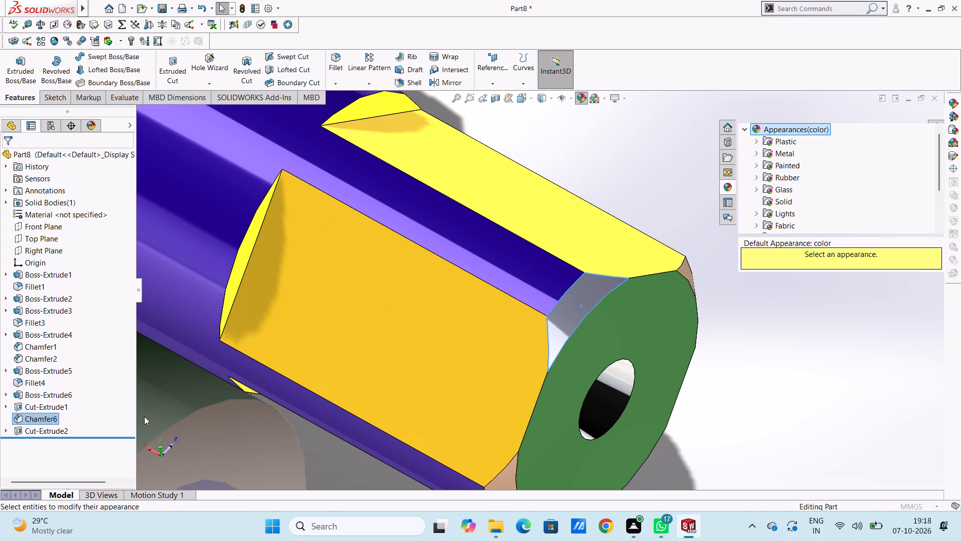
scroll(60, 409, "down", 4)
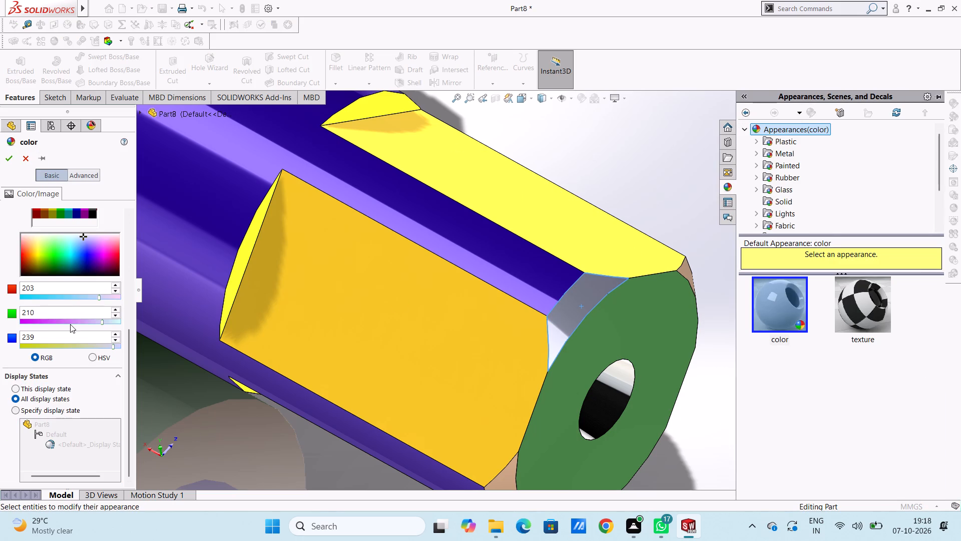
left_click(23, 252)
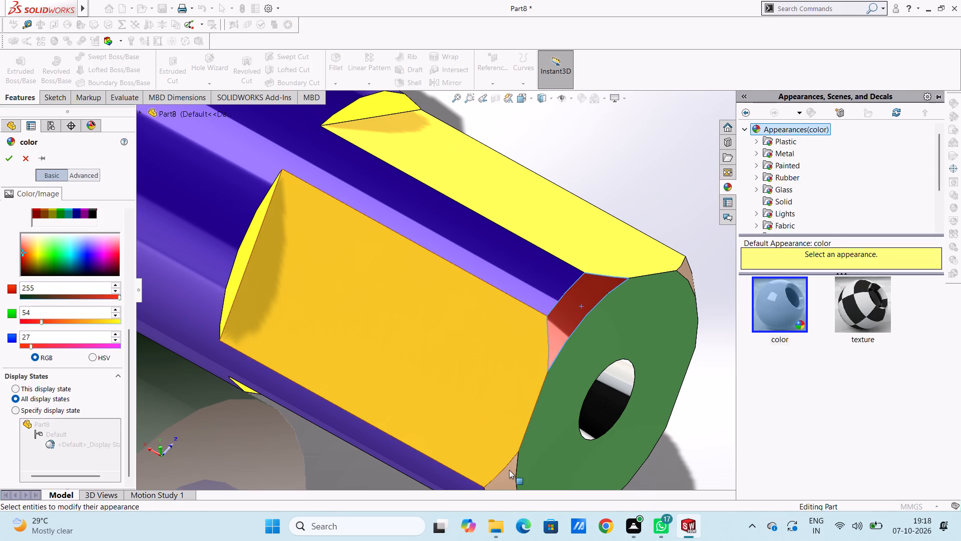
Add the three remaining chamfer faces around the shaft tip to the red colour selection and apply it.
left_click(509, 473)
left_click(691, 275)
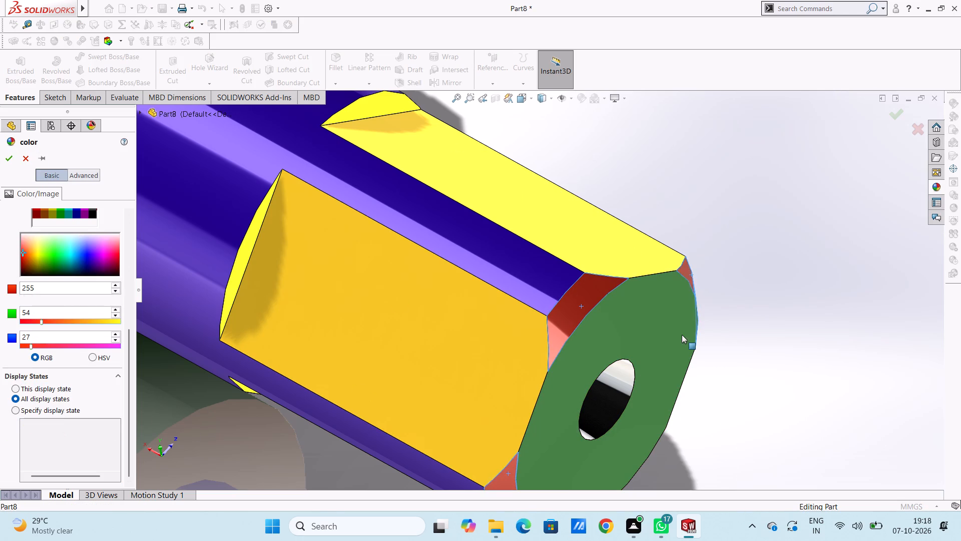
scroll(682, 335, "up", 3)
scroll(654, 420, "up", 4)
middle_click_drag(598, 419, 574, 352)
left_click(577, 381)
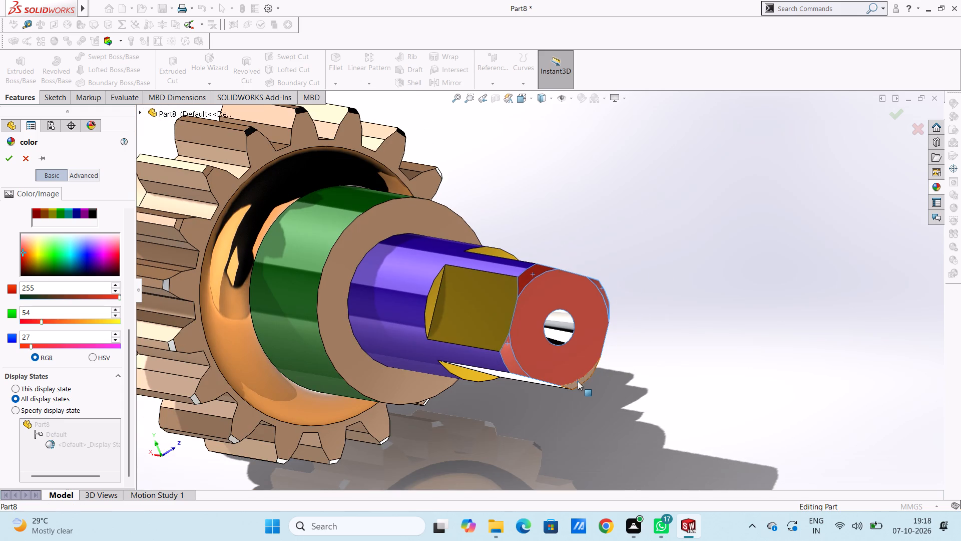
left_click(576, 372)
left_click(580, 382)
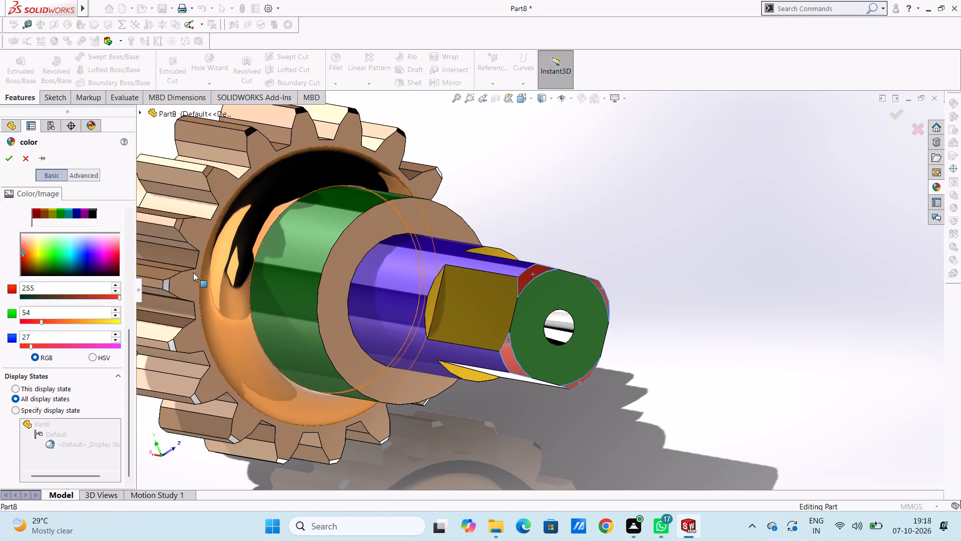
left_click(8, 161)
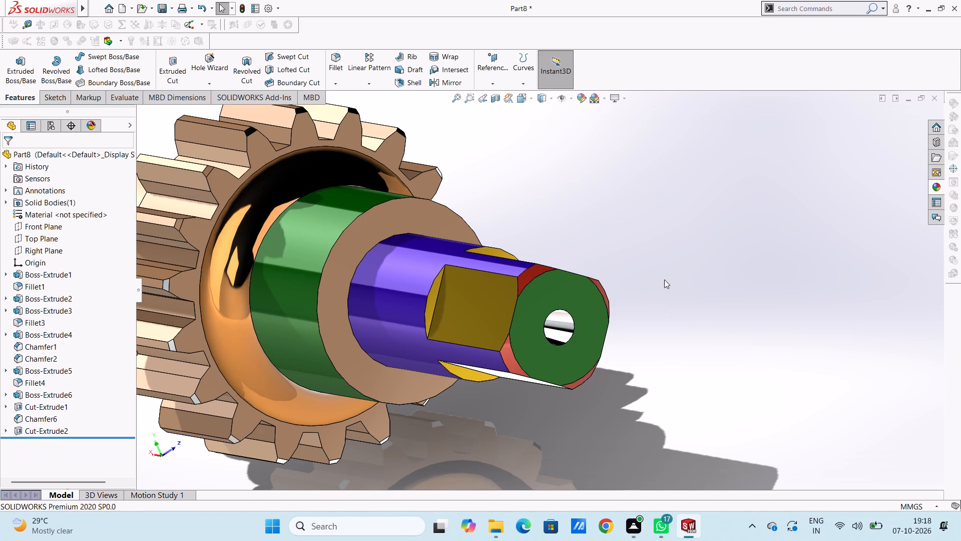
Examine the coloured gear shaft from several angles, checking the collar, shaft end, flats and chamfers.
scroll(669, 279, "up", 3)
middle_click_drag(664, 254, 684, 394)
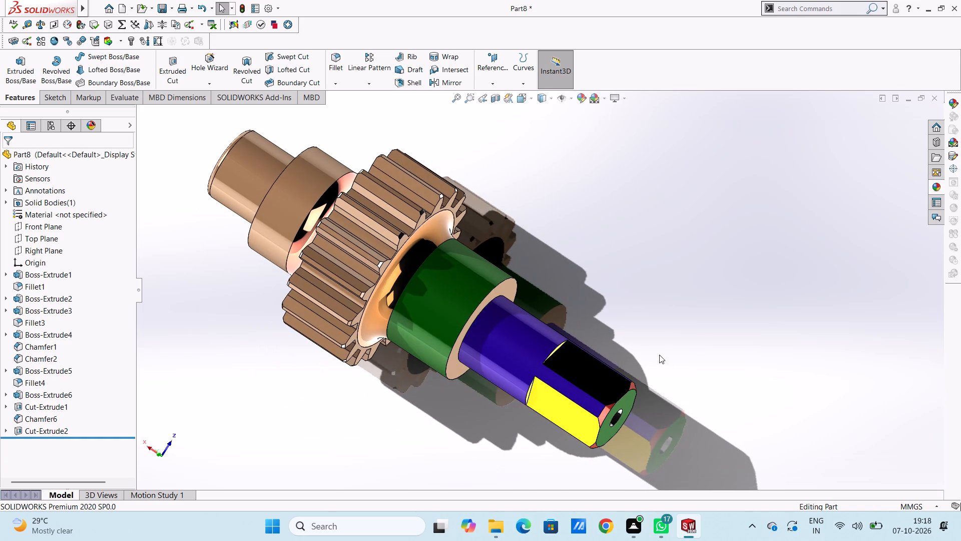
middle_click_drag(659, 354, 656, 292)
middle_click_drag(687, 420, 707, 396)
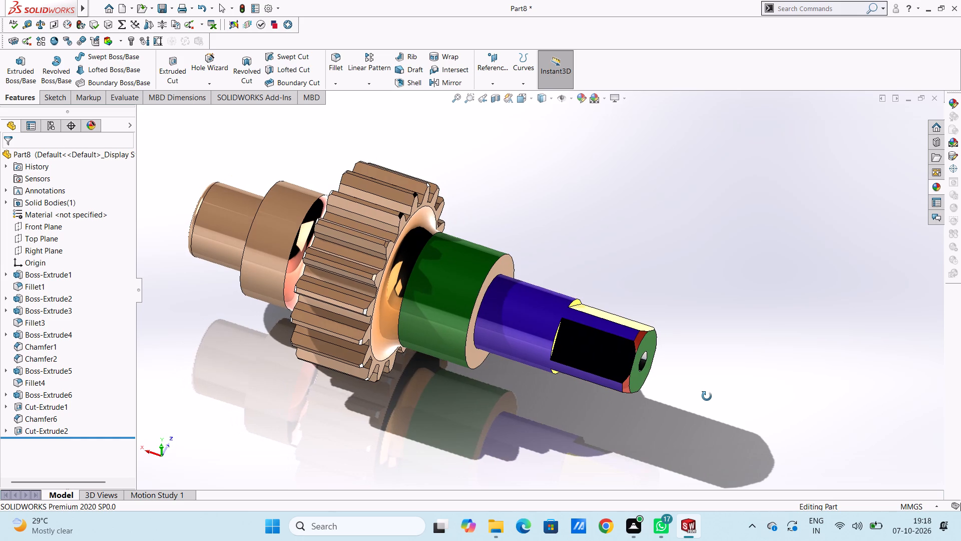
middle_click_drag(707, 396, 682, 415)
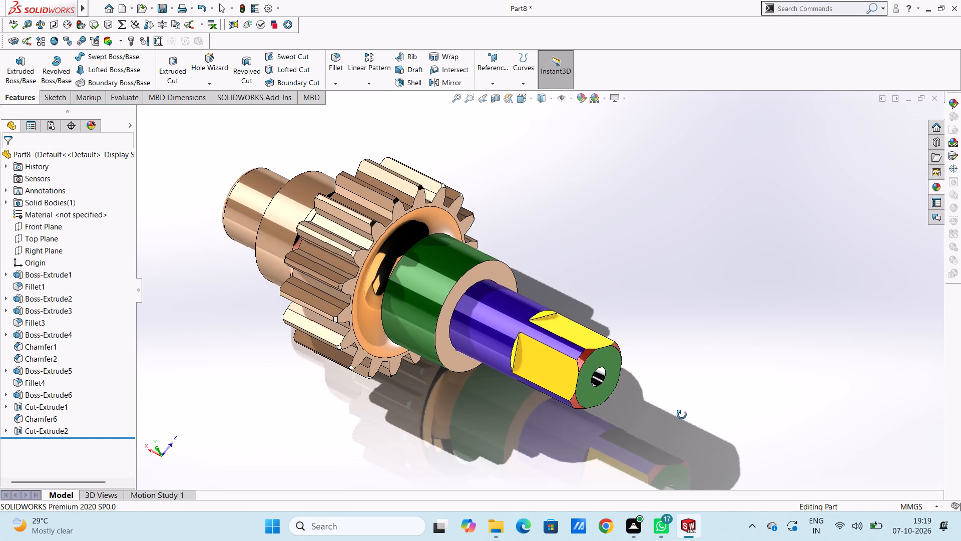
middle_click_drag(682, 415, 681, 416)
middle_click_drag(688, 338, 695, 359)
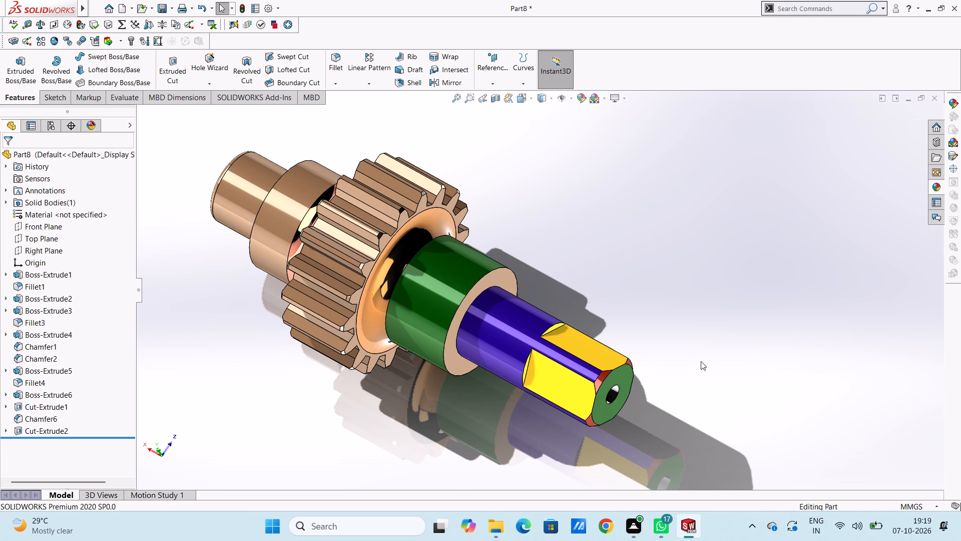
middle_click(701, 361)
middle_click_drag(697, 362, 699, 364)
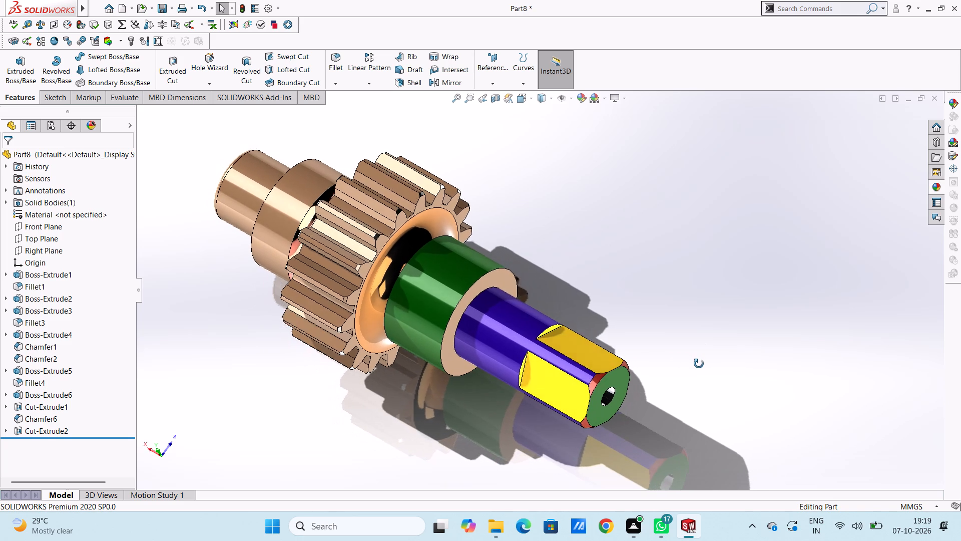
middle_click_drag(699, 364, 704, 367)
middle_click_drag(720, 344, 705, 327)
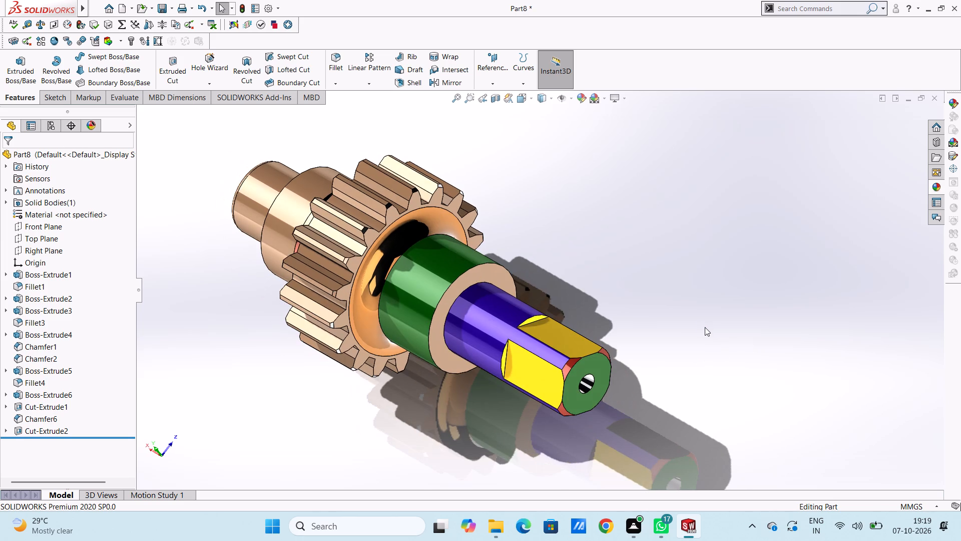
middle_click_drag(703, 330, 742, 326)
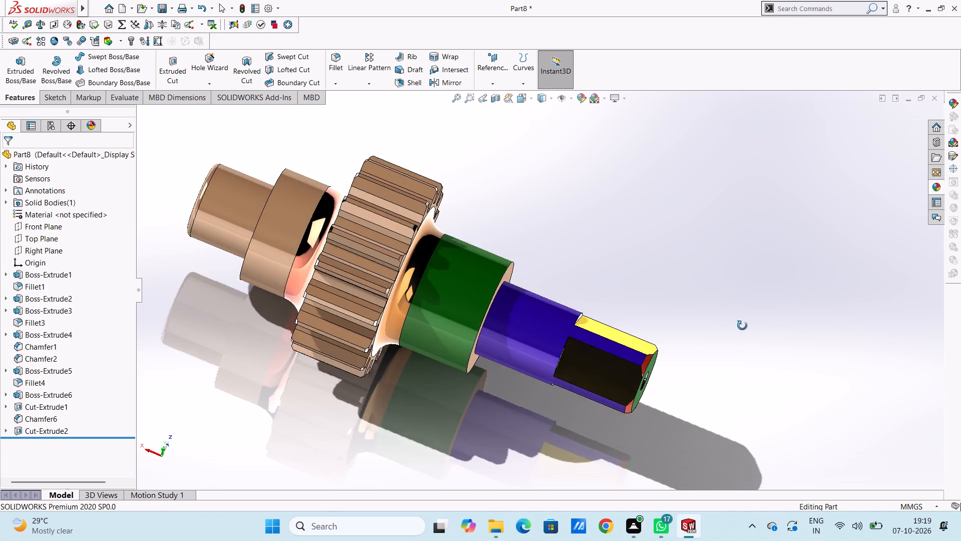
Colour the cylindrical face of the Boss-Extrude2 collar beside the gear teal, RGB 0, 165, 168.
middle_click_drag(742, 326, 713, 369)
scroll(578, 288, "up", 3)
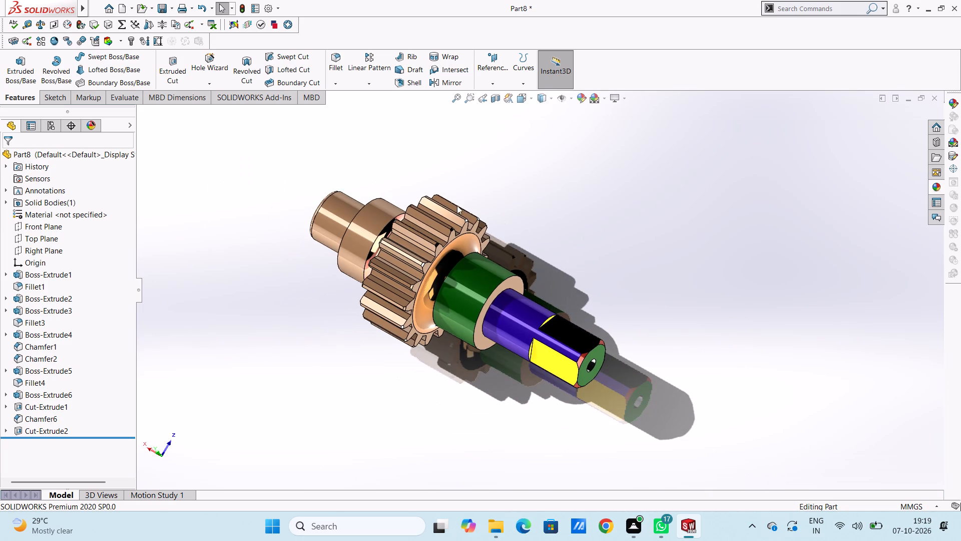
middle_click_drag(501, 198, 499, 311)
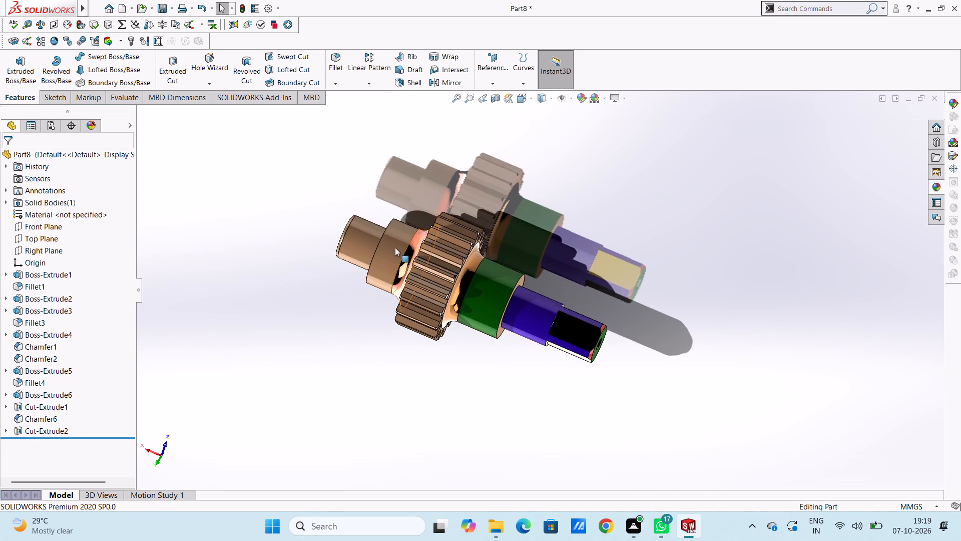
scroll(390, 246, "down", 4)
middle_click_drag(400, 260, 393, 254)
left_click(411, 280)
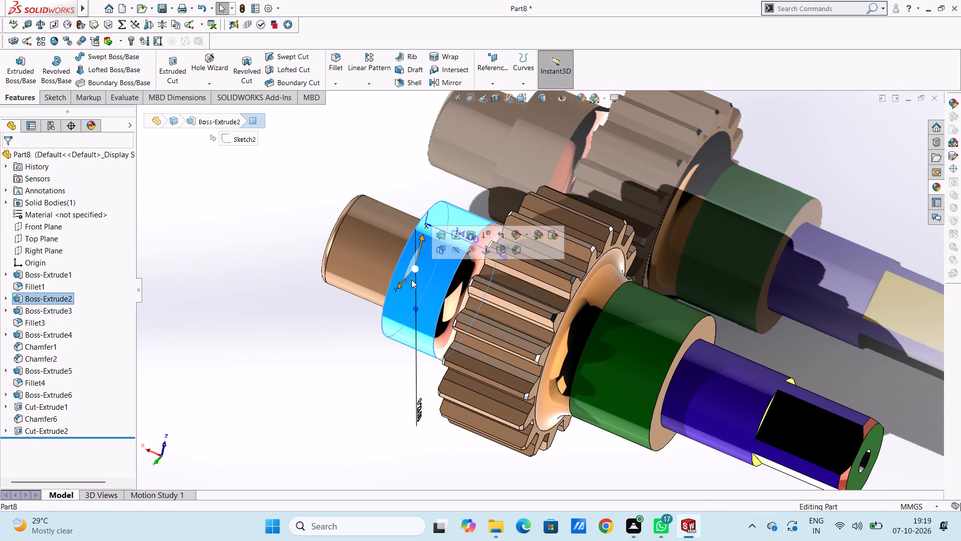
left_click(581, 100)
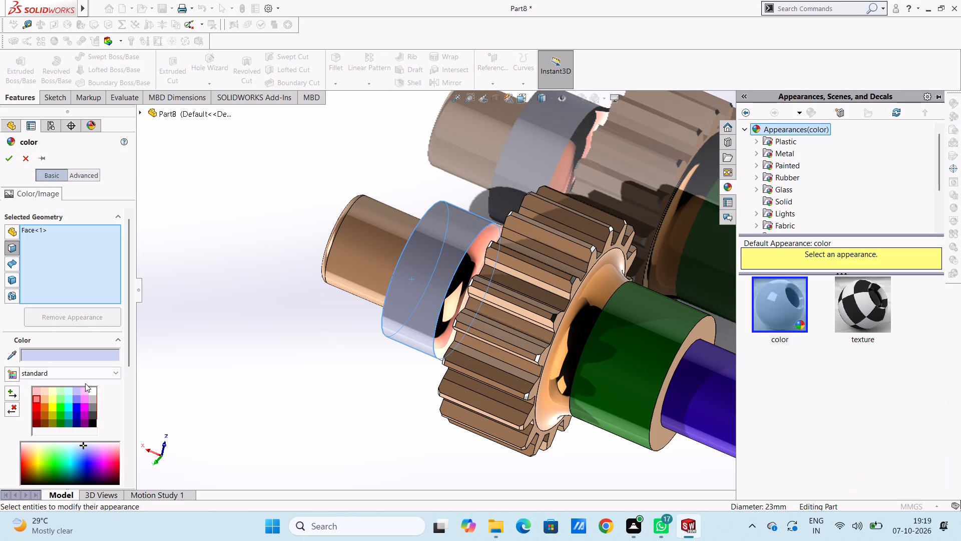
scroll(58, 418, "down", 1)
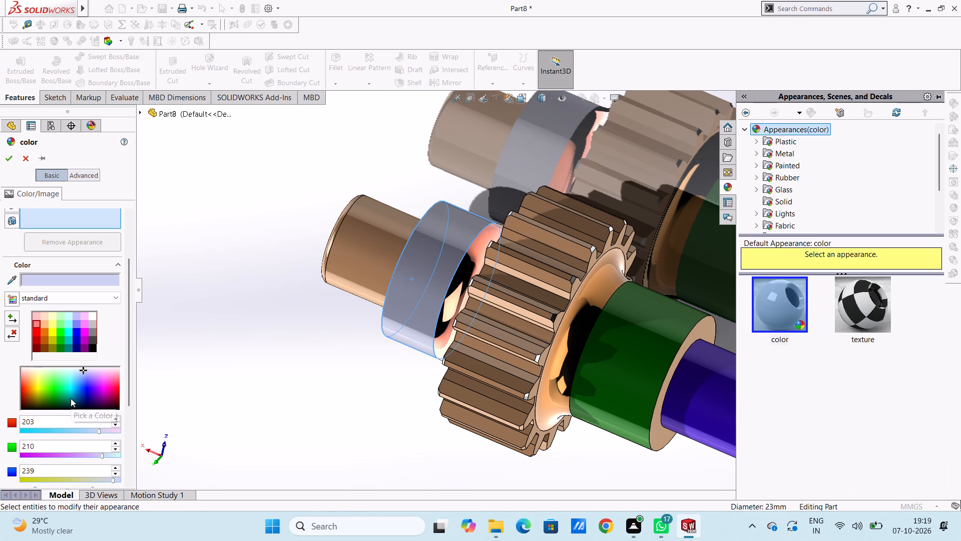
left_click(71, 396)
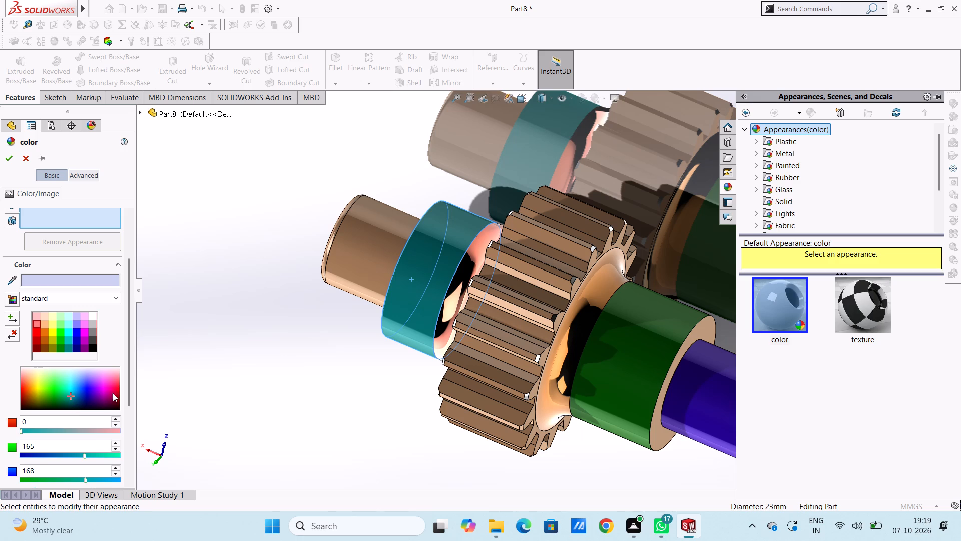
scroll(187, 369, "down", 1)
middle_click_drag(191, 370, 227, 388)
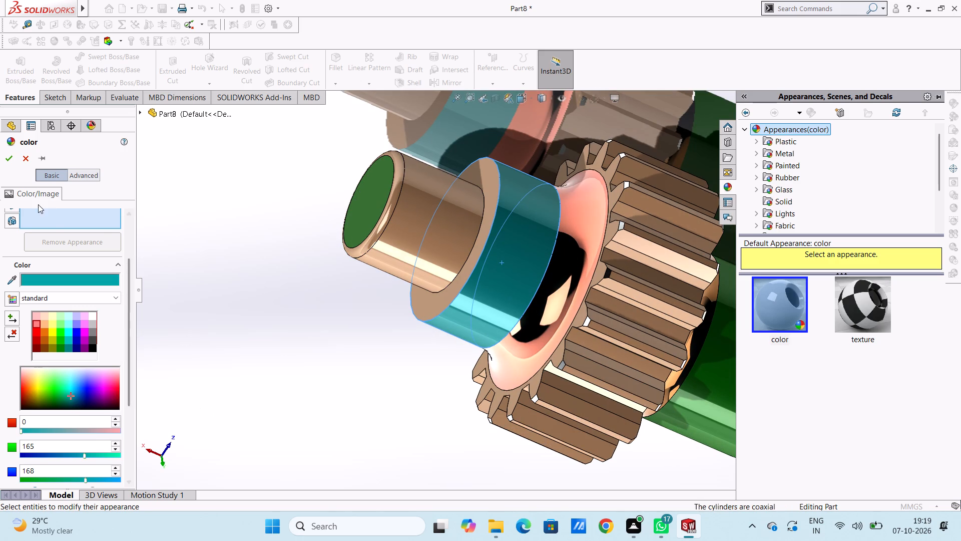
left_click(8, 160)
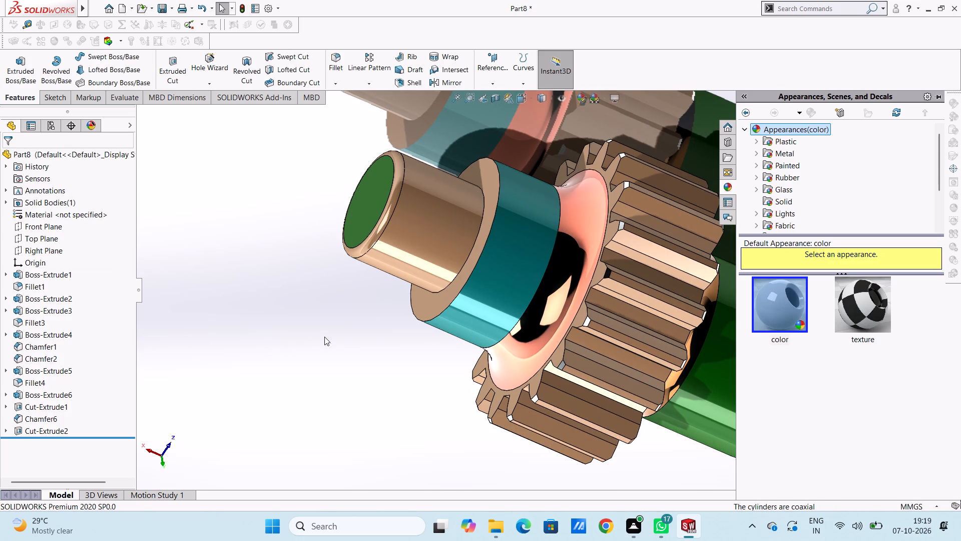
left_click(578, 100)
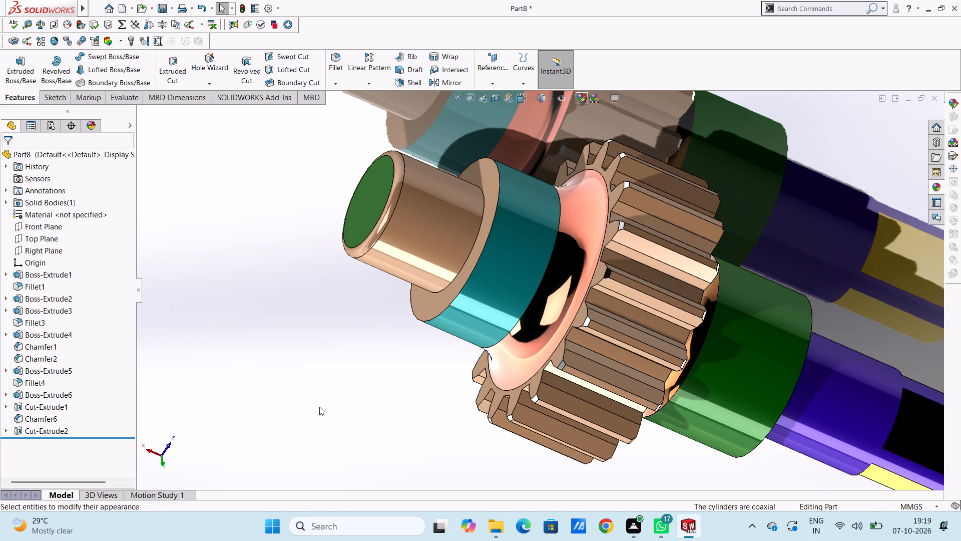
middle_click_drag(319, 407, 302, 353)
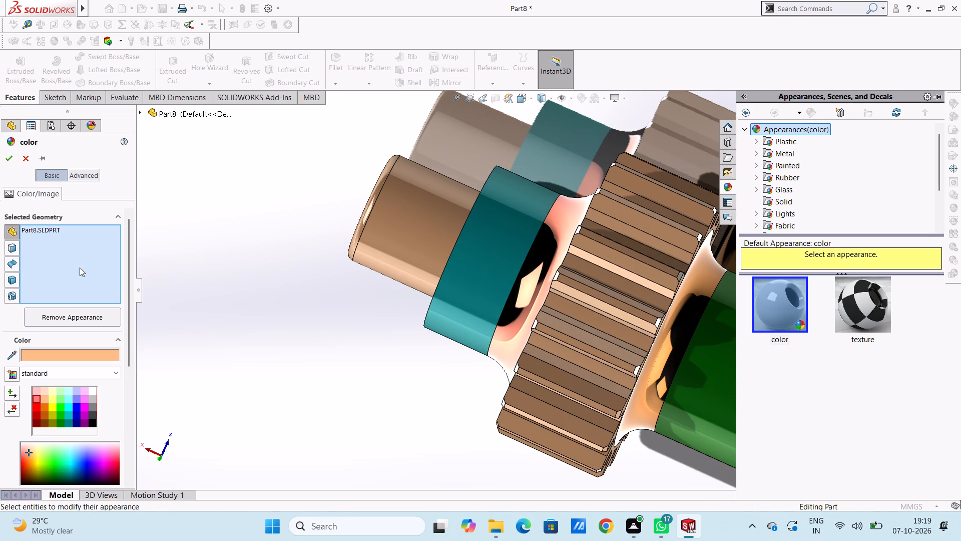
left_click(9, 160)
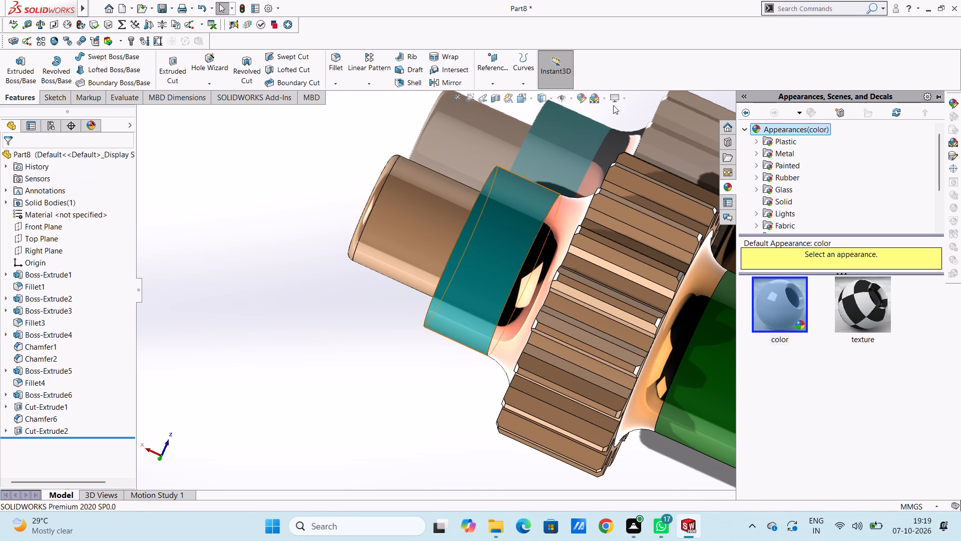
Colour the cylindrical face of the Boss-Extrude1 shaft end purple, RGB 162, 0, 152.
left_click(412, 207)
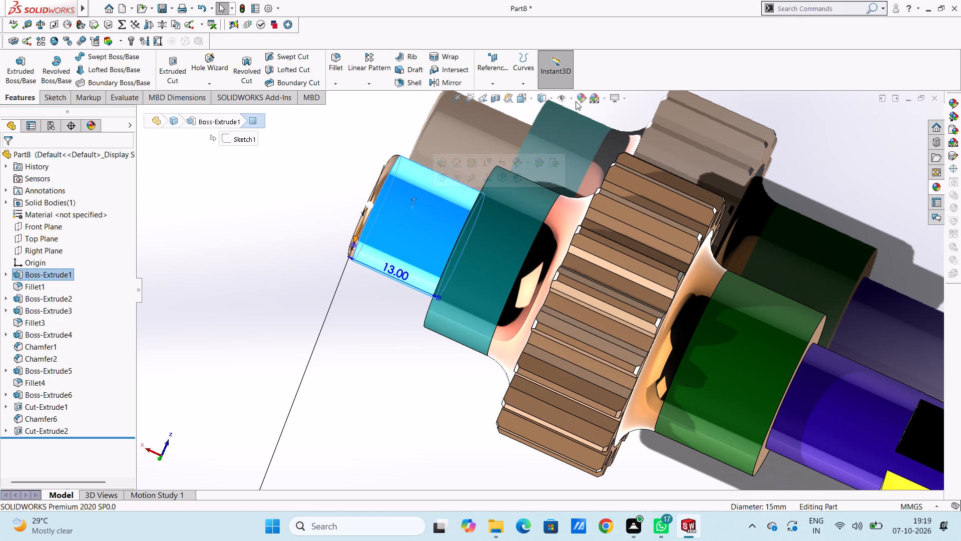
left_click(577, 99)
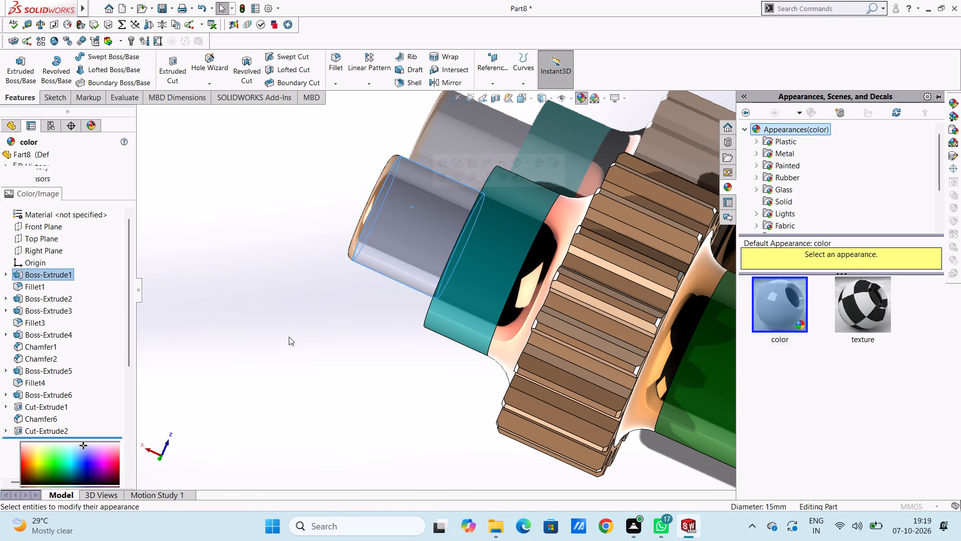
scroll(69, 406, "down", 1)
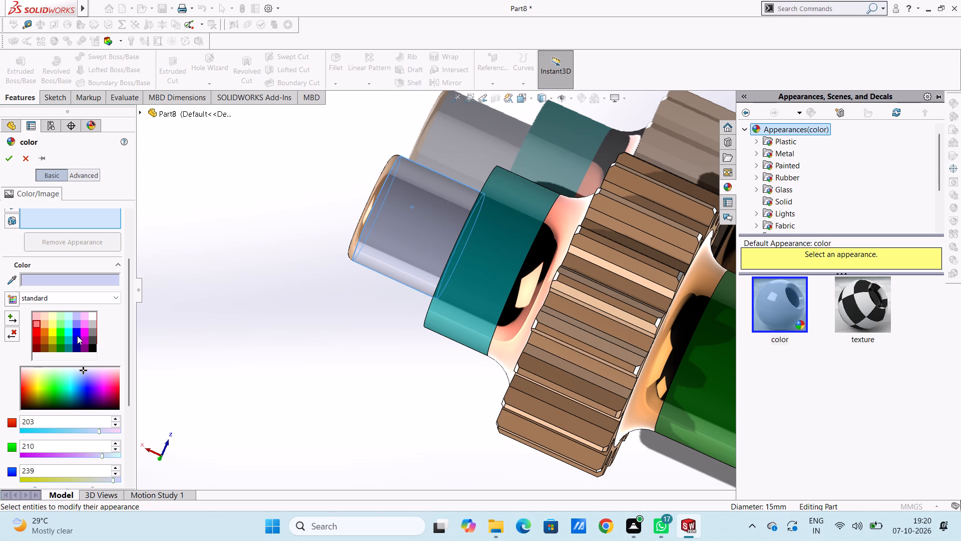
left_click(88, 380)
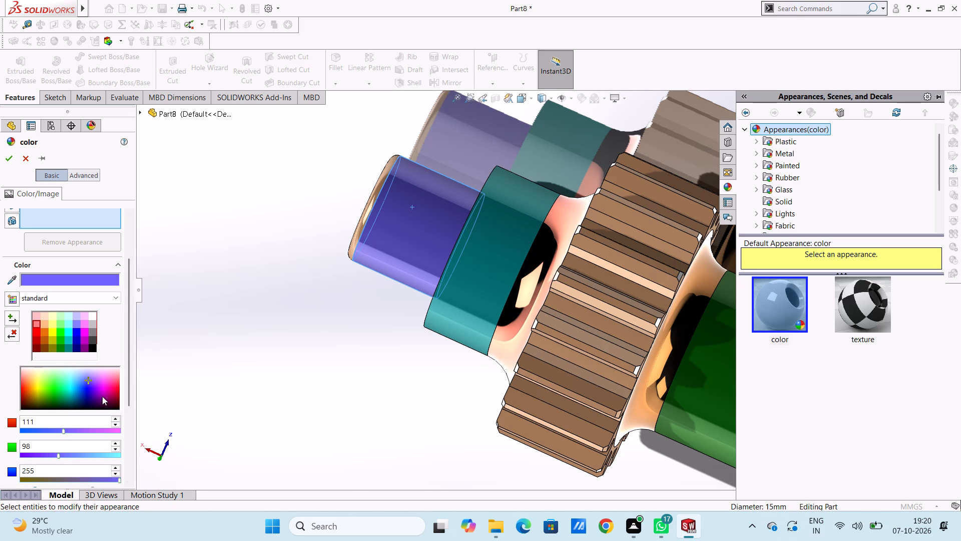
left_click(104, 396)
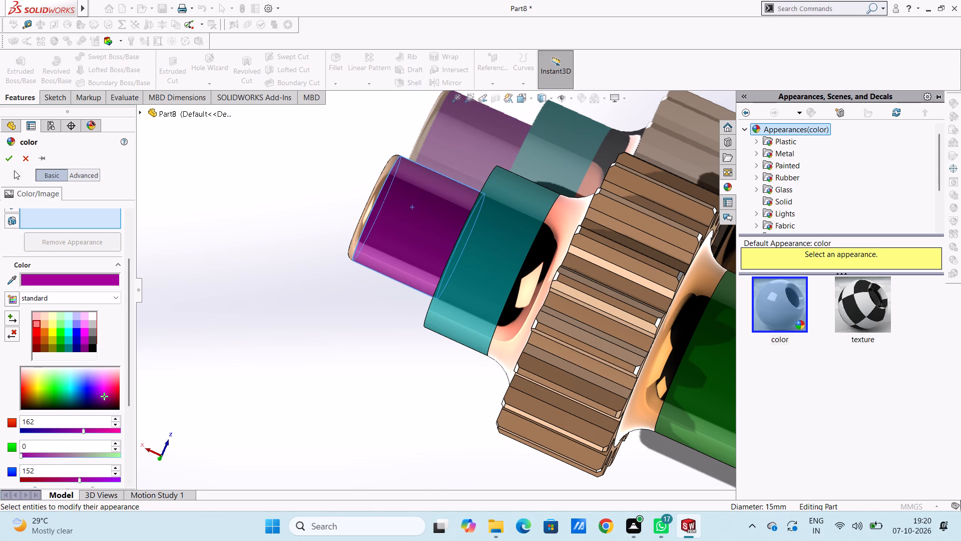
left_click(9, 160)
left_click(312, 344)
Apply the chromium plate appearance from the Metal library to a single face between two gear teeth.
scroll(312, 345, "up", 3)
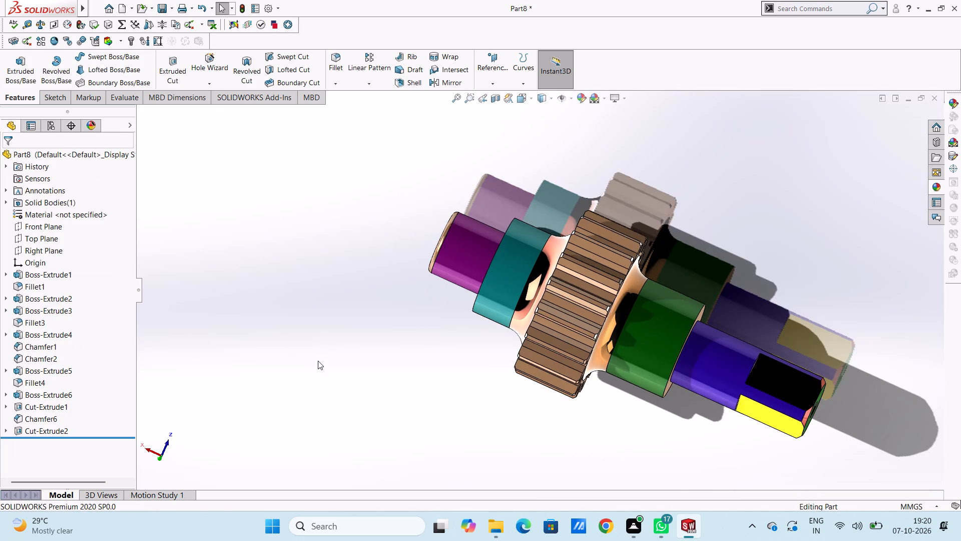
middle_click_drag(321, 374, 337, 253)
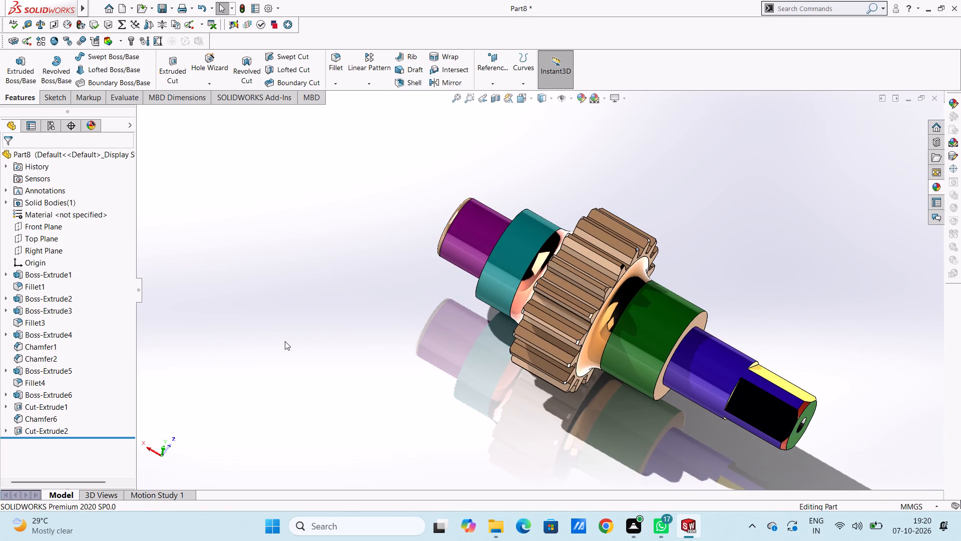
key("ctrl+7")
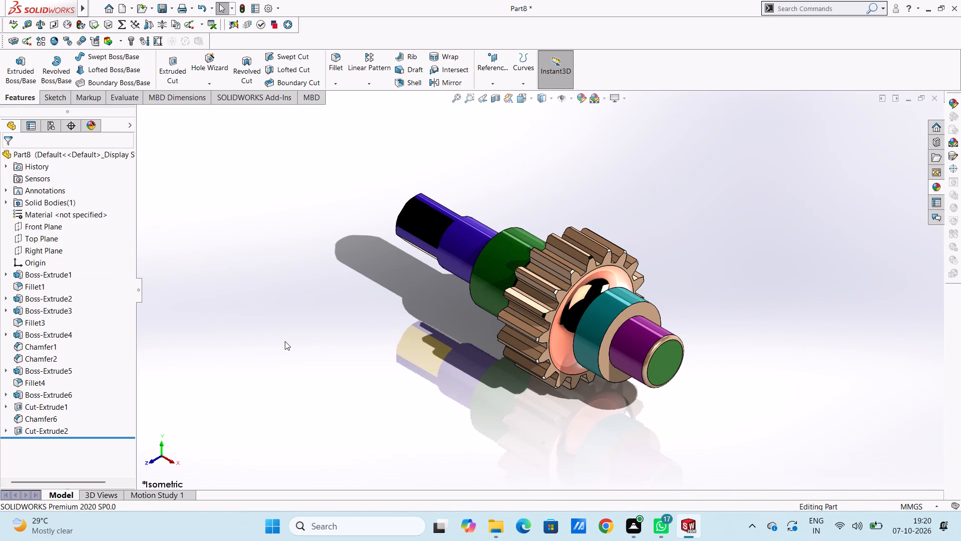
scroll(564, 289, "down", 7)
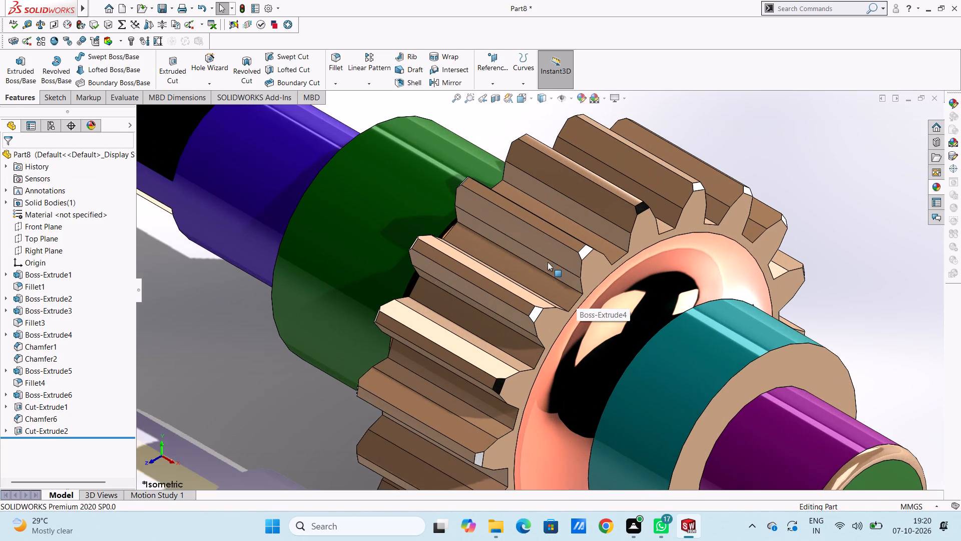
left_click(932, 189)
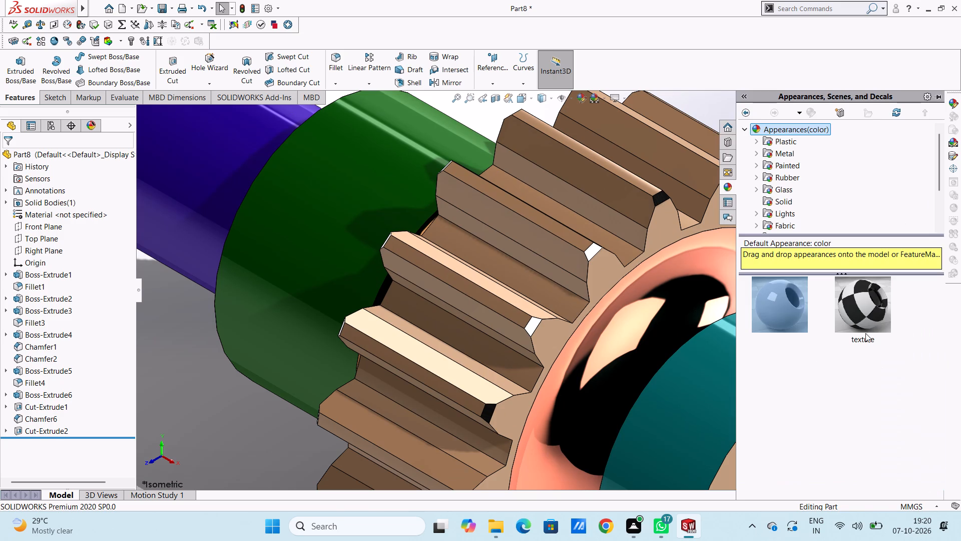
left_click(776, 156)
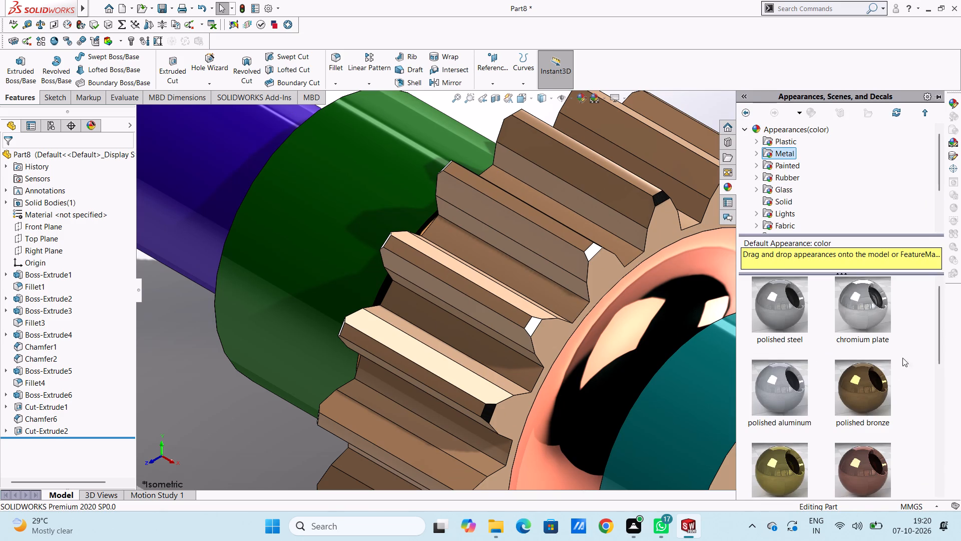
left_click_drag(863, 296, 525, 287)
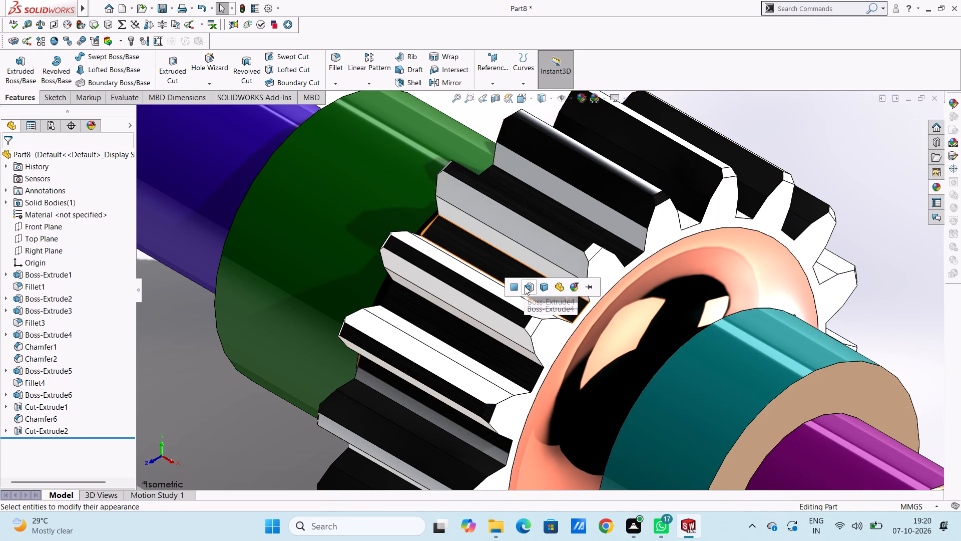
left_click(515, 287)
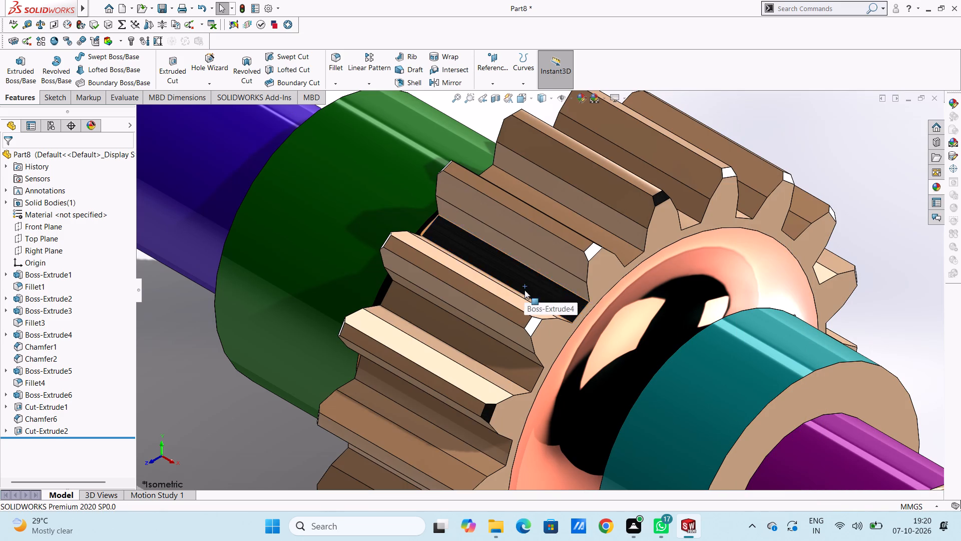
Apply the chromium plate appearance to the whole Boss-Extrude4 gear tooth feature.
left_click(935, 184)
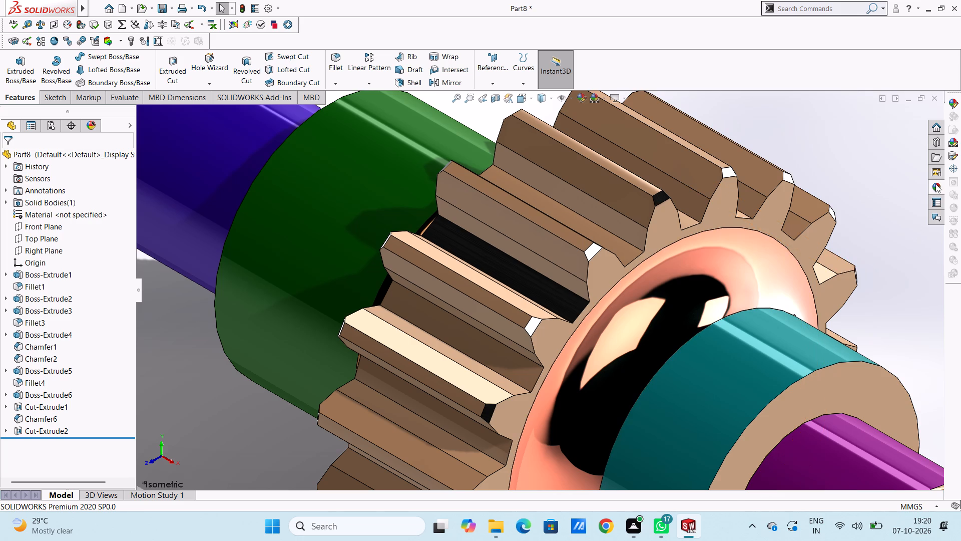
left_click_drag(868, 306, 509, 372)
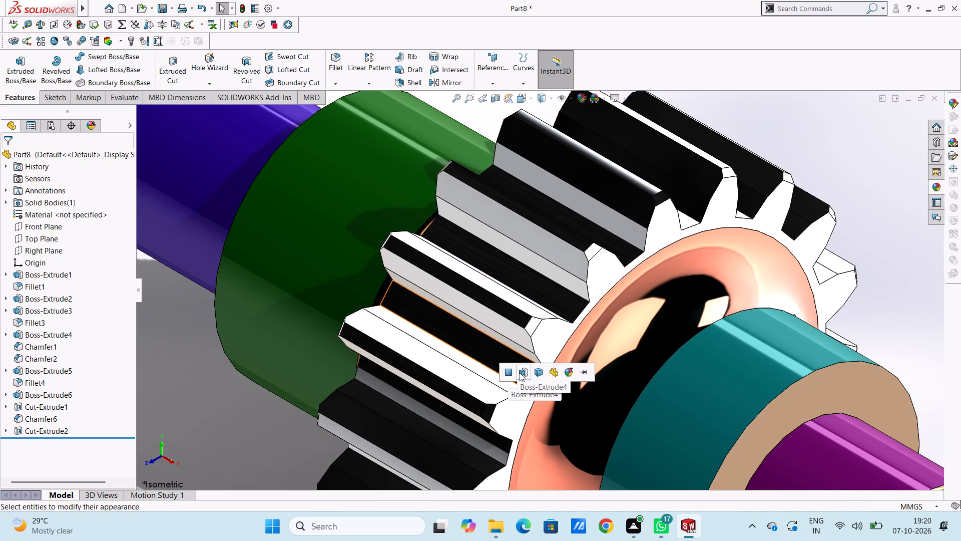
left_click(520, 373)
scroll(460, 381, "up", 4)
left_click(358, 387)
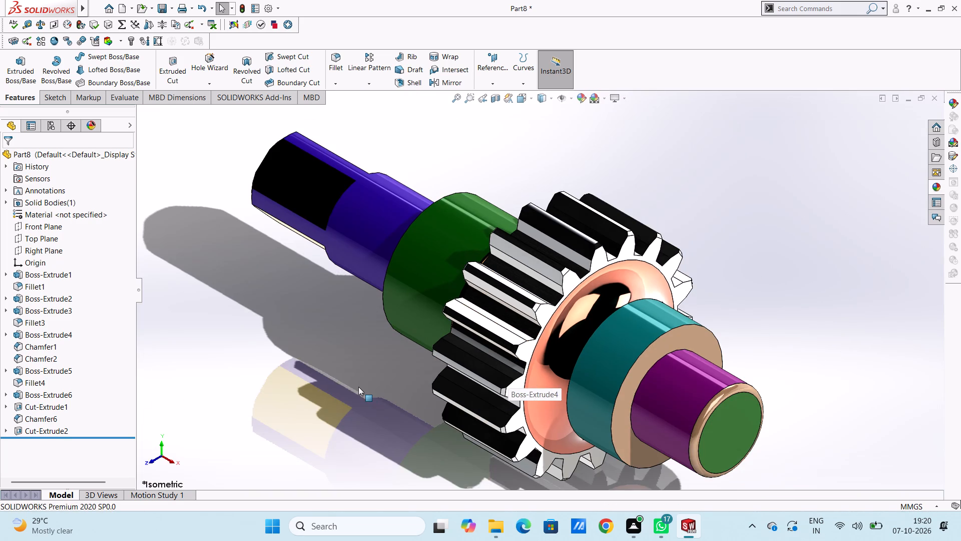
Apply the polished steel appearance from the Metal library to the whole Boss-Extrude4 gear tooth feature.
scroll(360, 395, "up", 1)
middle_click_drag(361, 395, 358, 359)
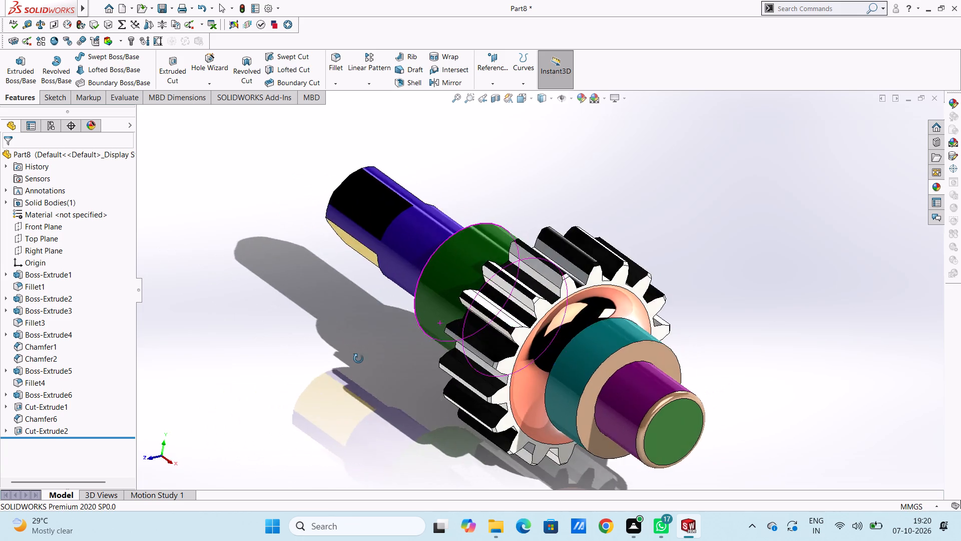
middle_click_drag(358, 359, 383, 357)
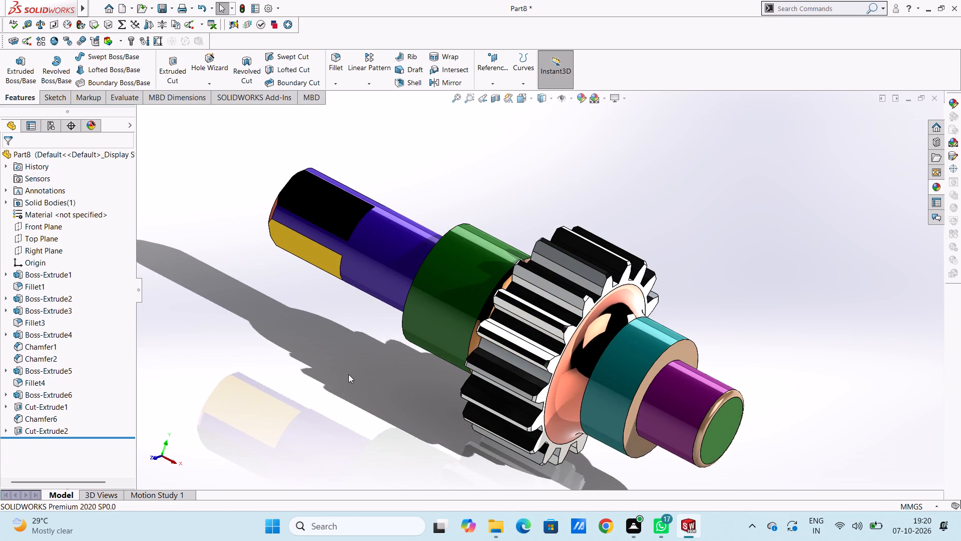
key("ctrl+7")
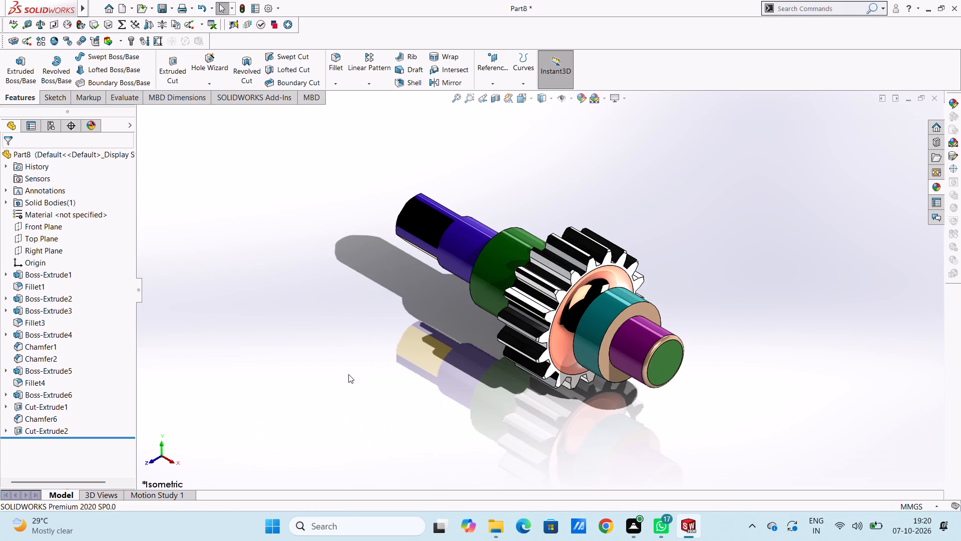
scroll(552, 274, "down", 6)
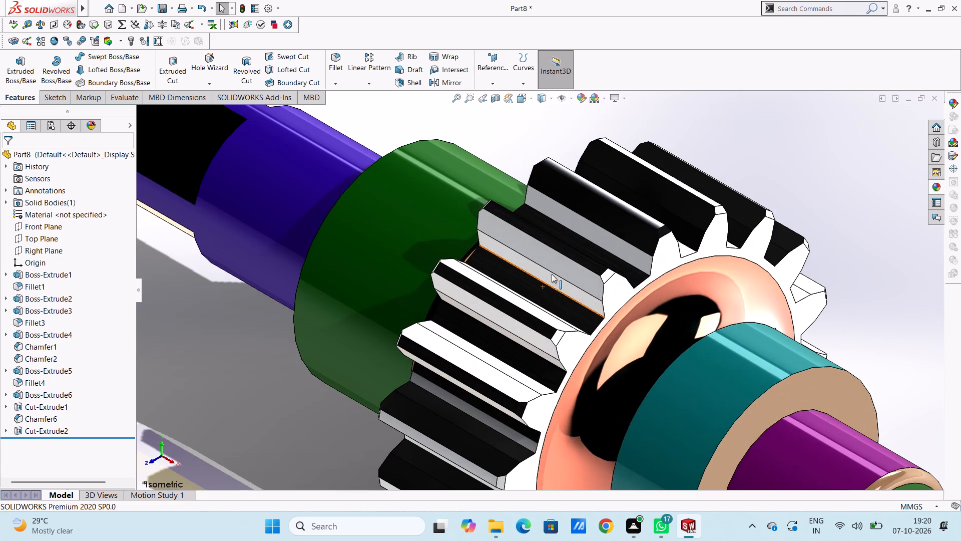
left_click(937, 185)
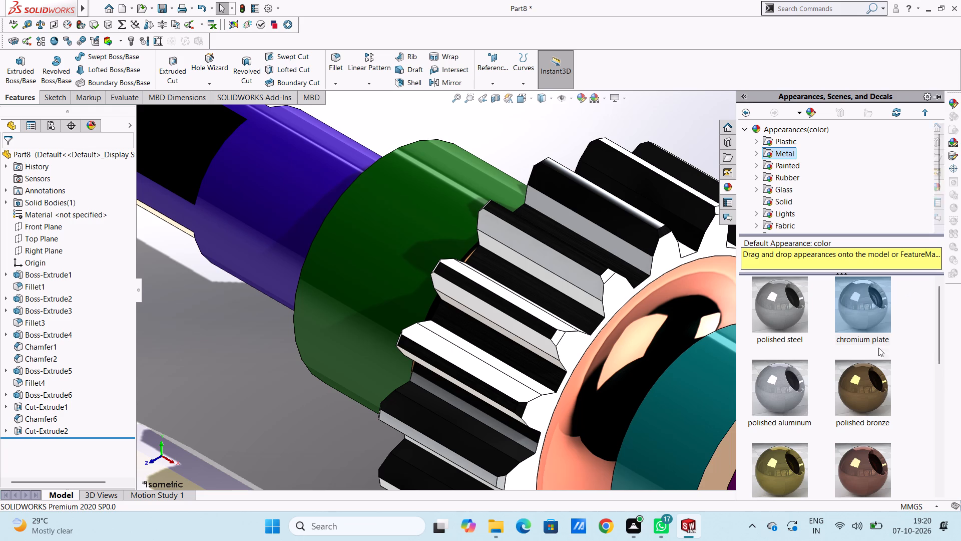
left_click_drag(778, 302, 581, 302)
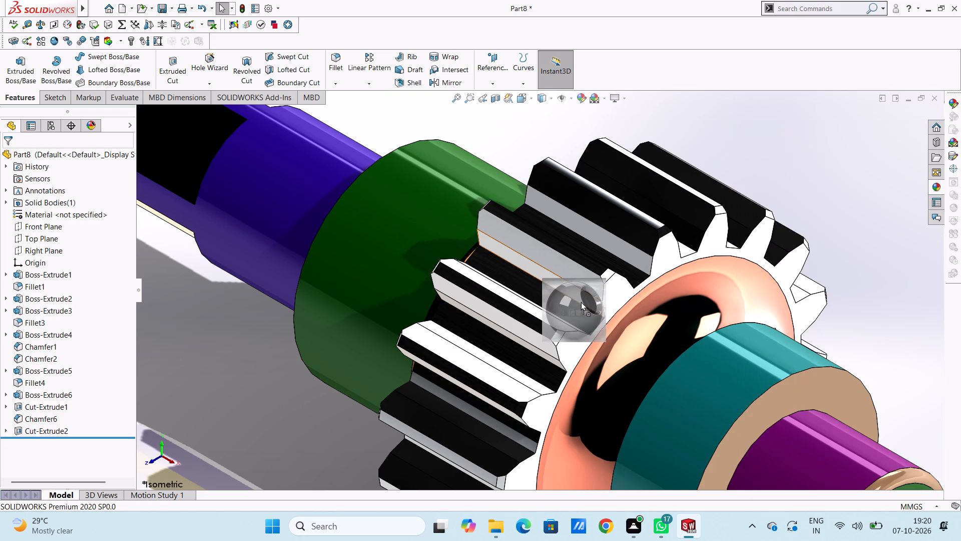
left_click_drag(581, 302, 578, 302)
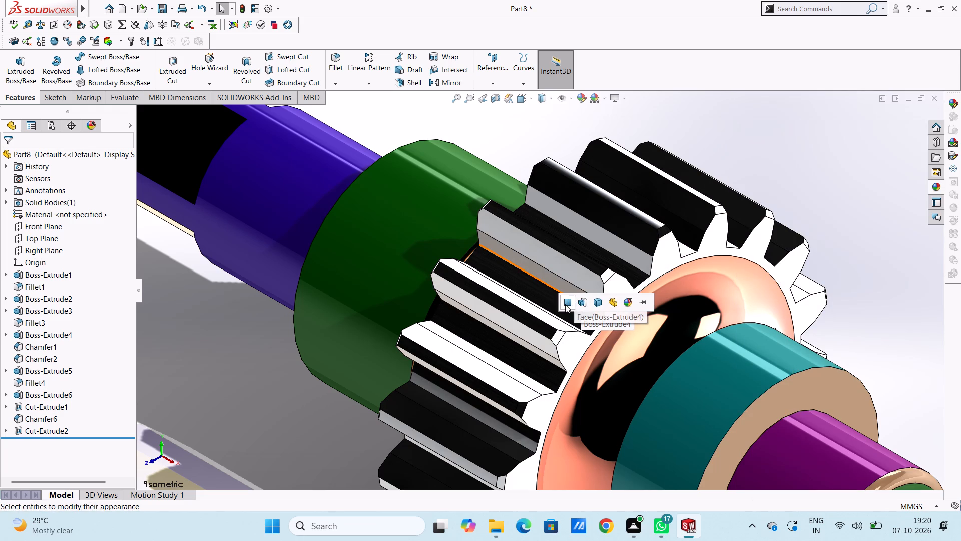
left_click(582, 305)
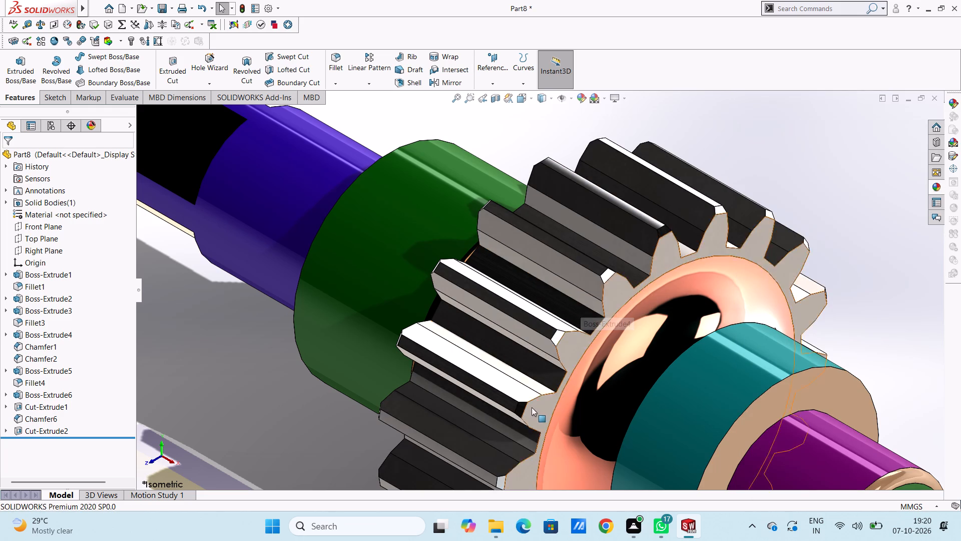
Apply the polished gold appearance from the Metal library to the whole Chamfer2 feature on the gear tooth tips.
scroll(532, 407, "up", 4)
left_click(393, 391)
middle_click_drag(405, 360, 410, 404)
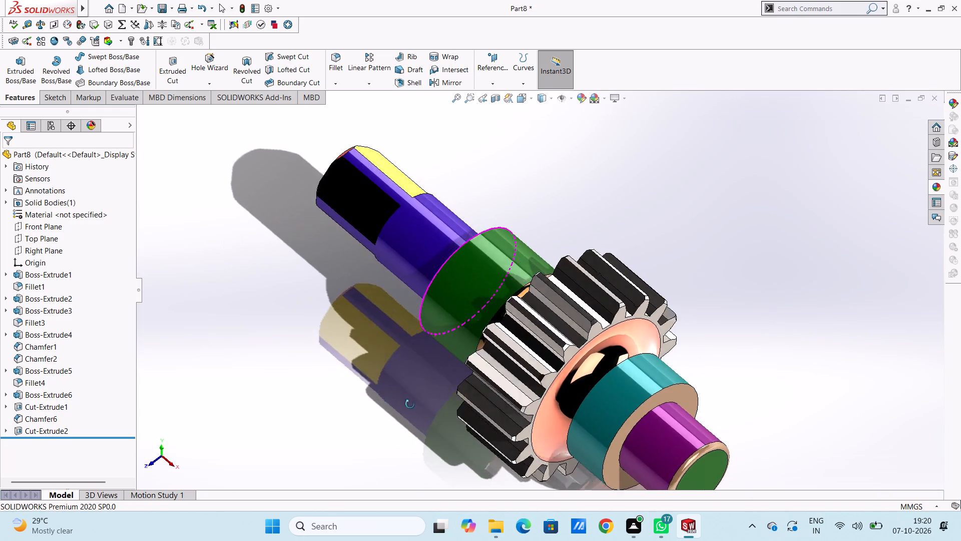
middle_click_drag(410, 404, 421, 363)
middle_click_drag(416, 361, 424, 344)
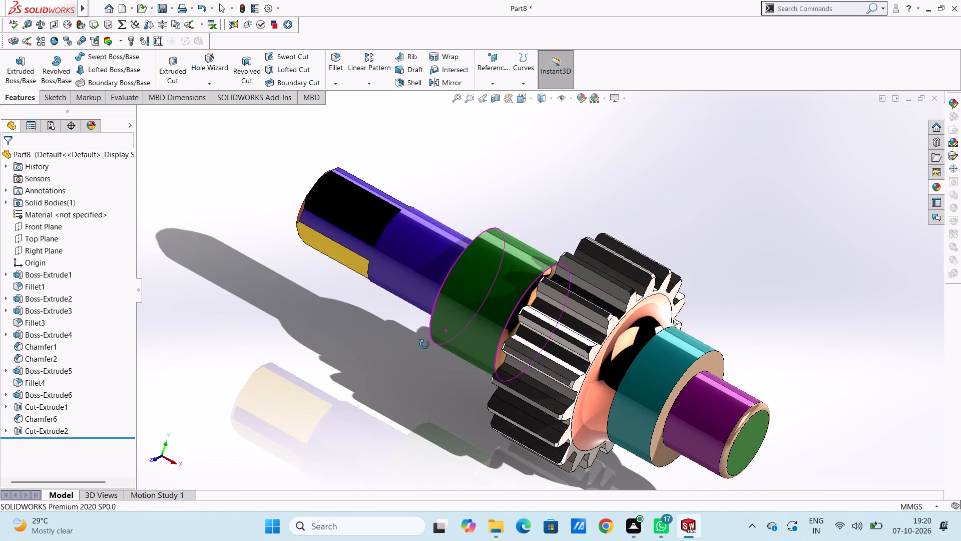
middle_click_drag(424, 344, 412, 347)
scroll(658, 303, "down", 5)
scroll(470, 296, "down", 5)
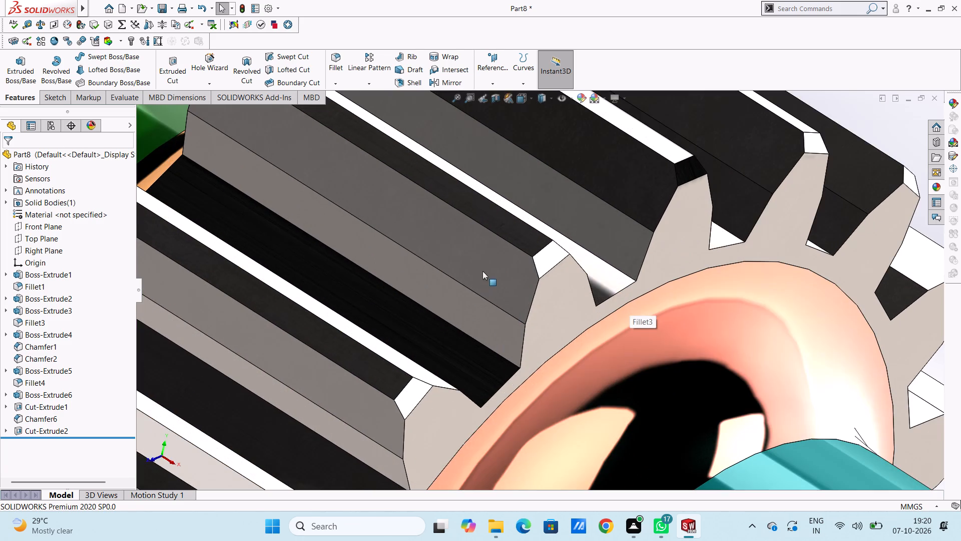
scroll(506, 256, "down", 4)
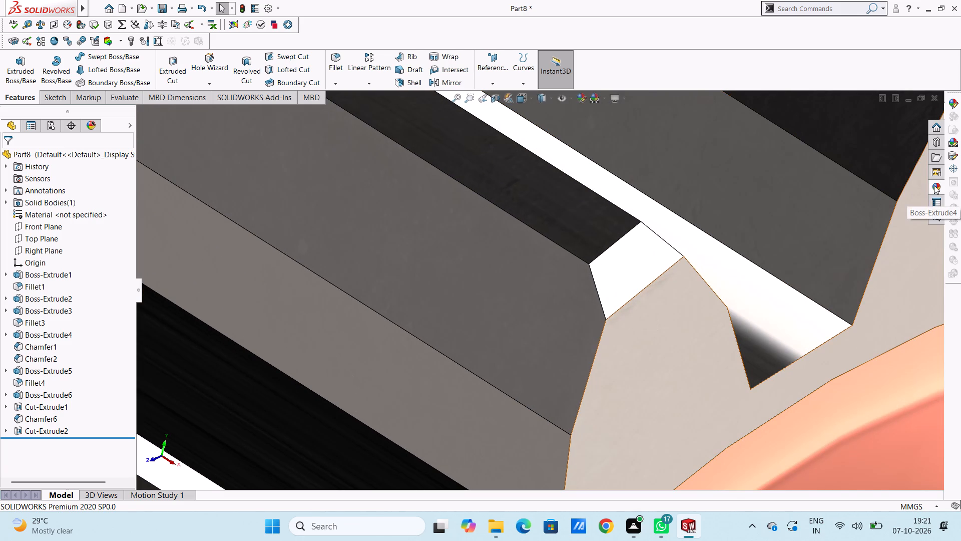
left_click(934, 185)
scroll(850, 369, "down", 2)
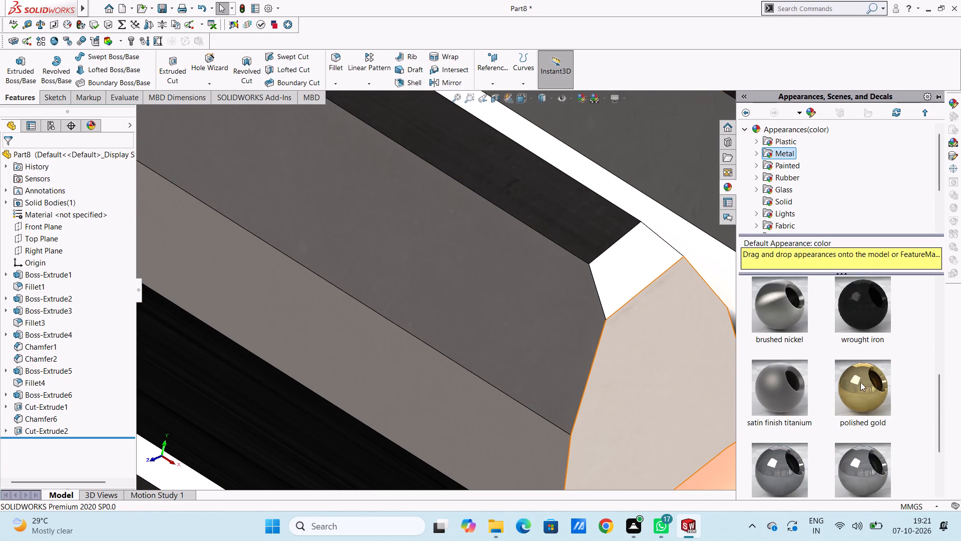
left_click_drag(870, 385, 644, 266)
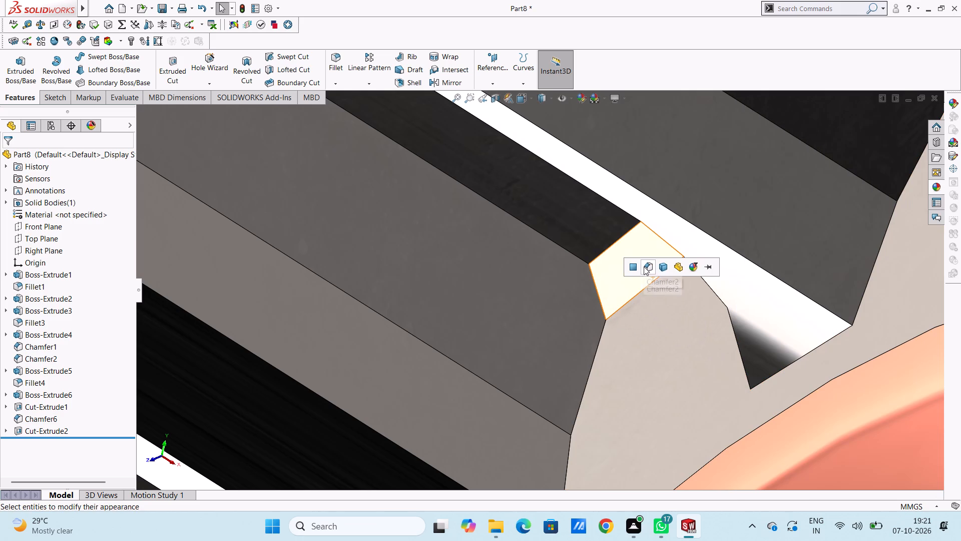
left_click(644, 267)
Inspect the coloured gear shaft from both ends and return it to the isometric view.
scroll(684, 310, "up", 9)
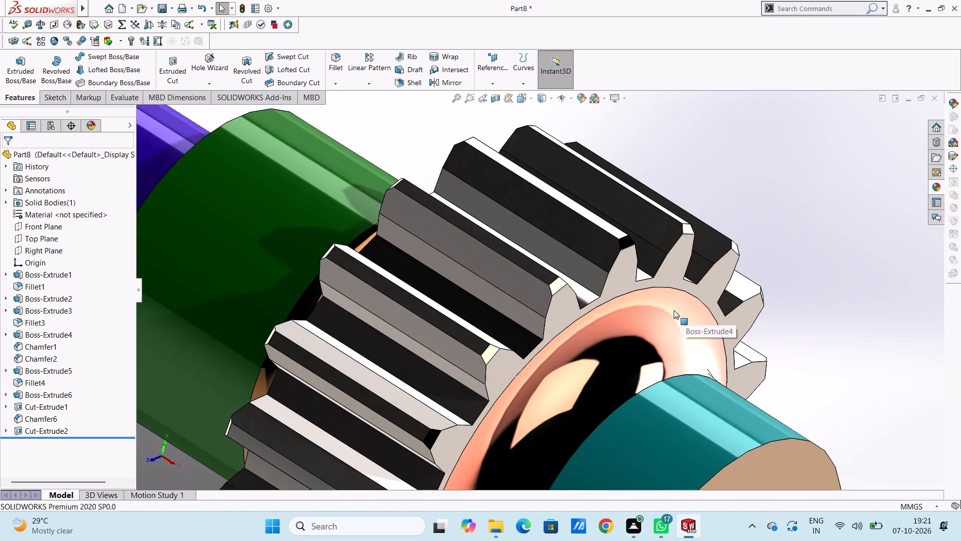
scroll(666, 320, "up", 4)
left_click(702, 353)
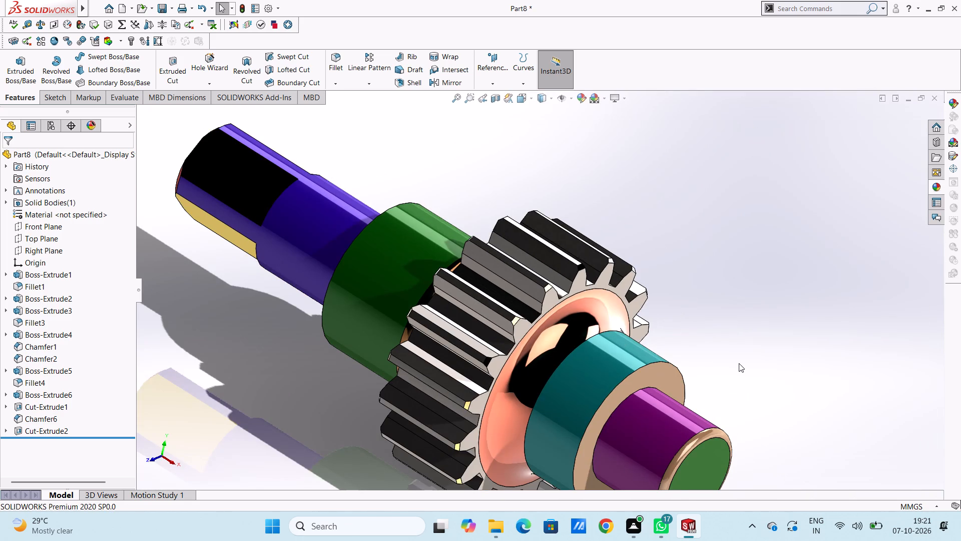
middle_click_drag(739, 363, 831, 366)
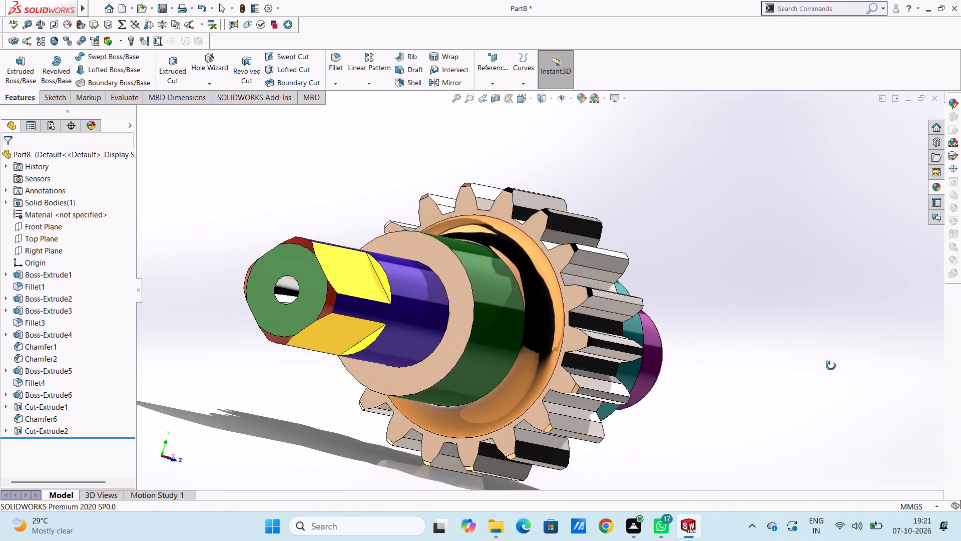
middle_click_drag(831, 366, 736, 387)
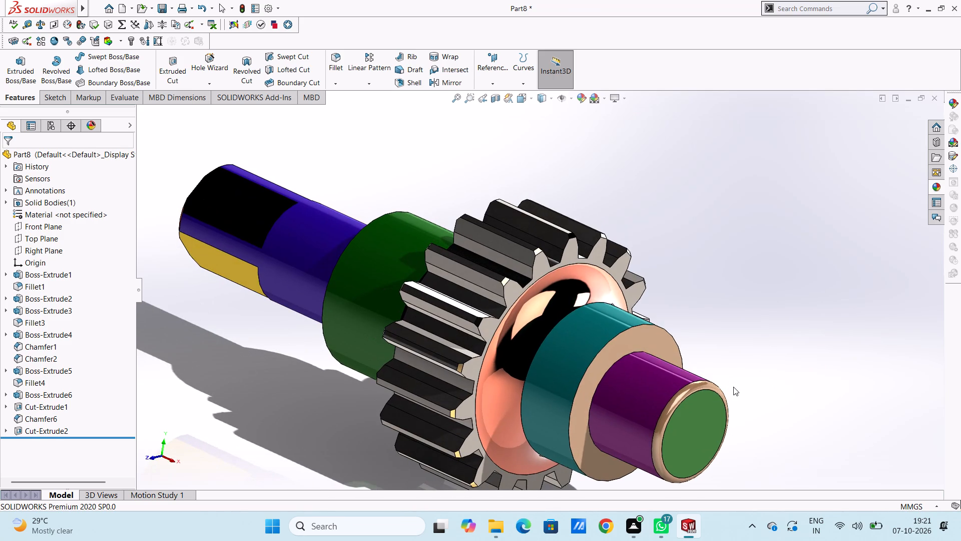
key("Escape")
key("ctrl+7")
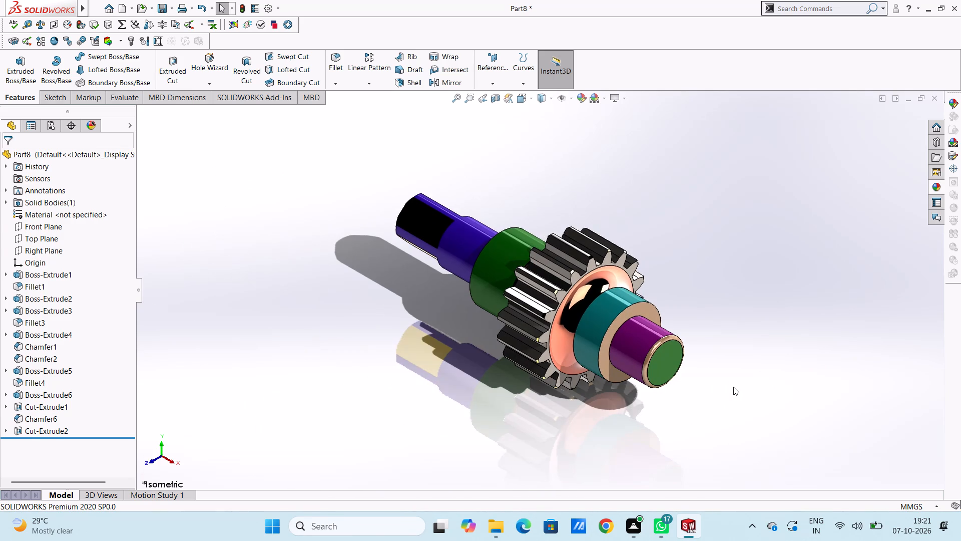
Save the part in the Documents folder under the name 12 tooth pinion shaft.
key("ctrl+s")
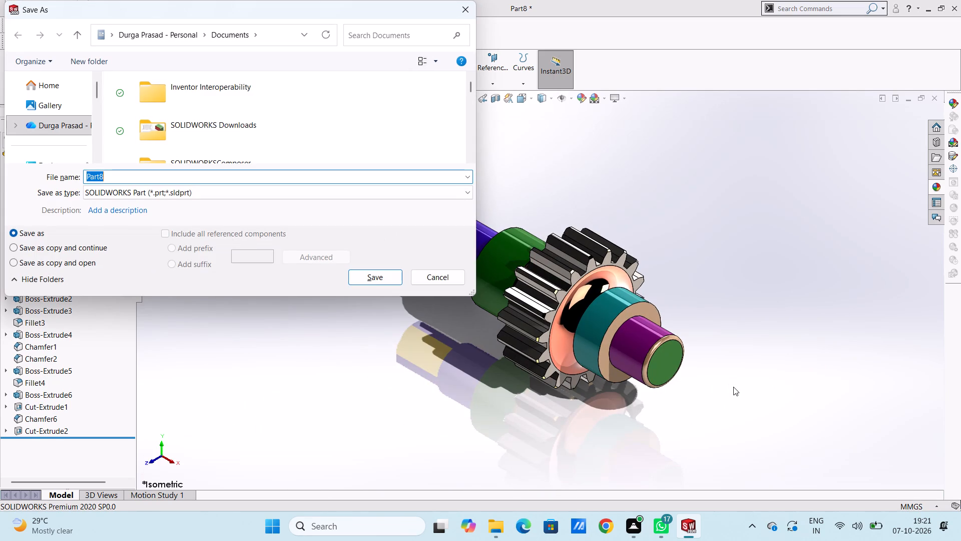
type("12")
key("space")
type("tooth")
key("space")
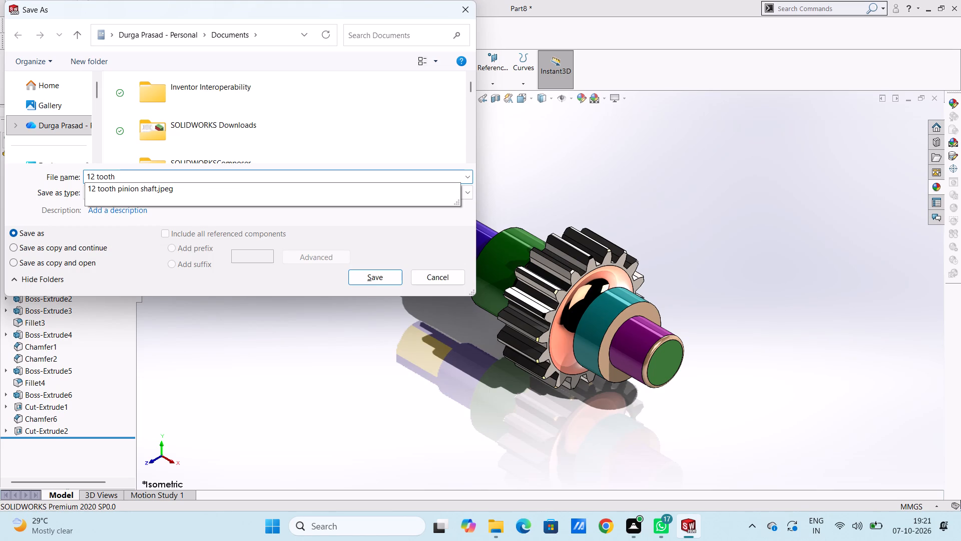
type("pinion")
key("space")
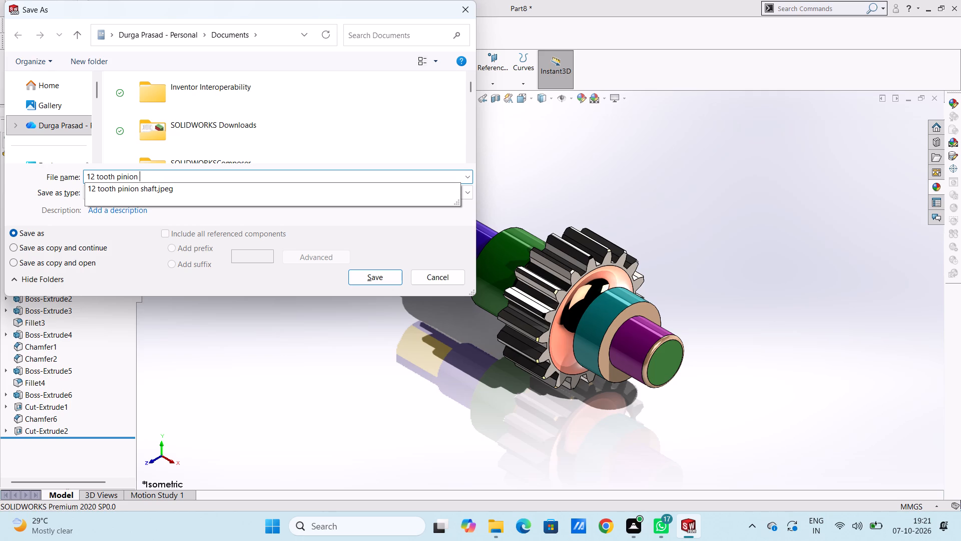
type("shaft")
left_click(381, 280)
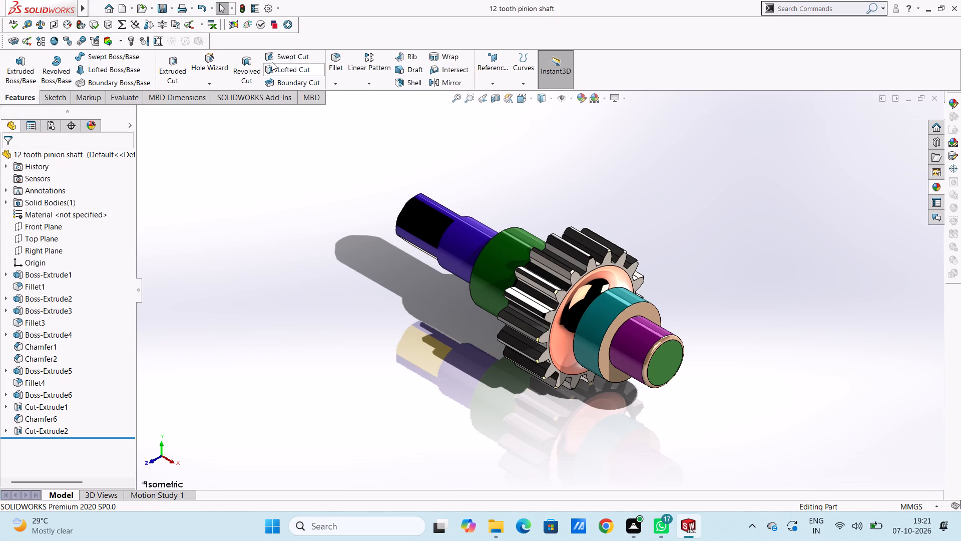
Save a copy of the part as an Adobe PDF named 12 tooth pinion shaft in the Documents folder.
left_click(170, 9)
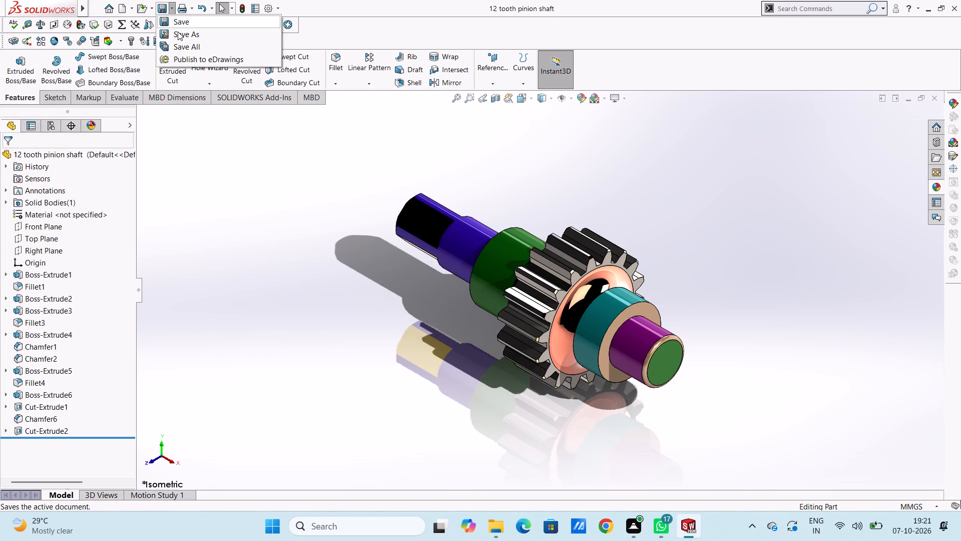
left_click(180, 34)
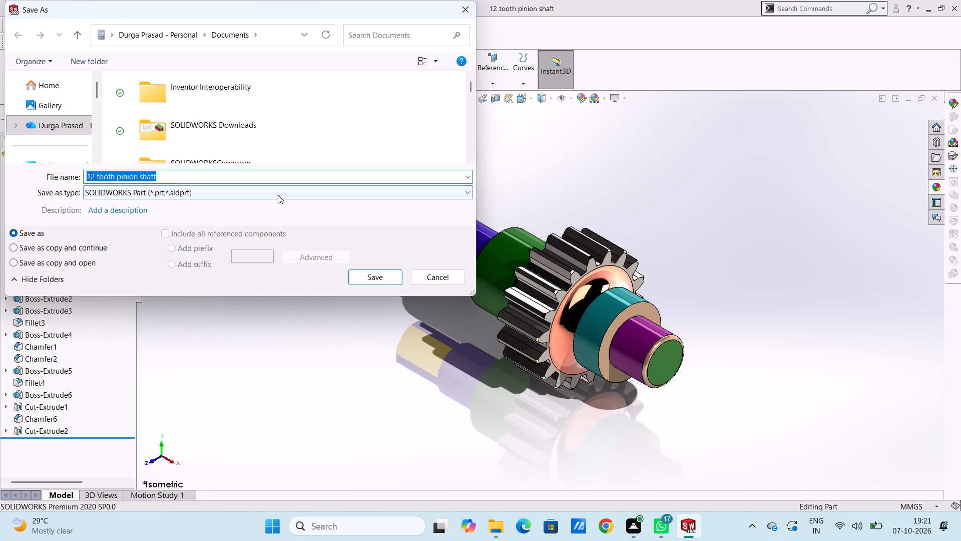
left_click(278, 194)
left_click(274, 279)
left_click(377, 301)
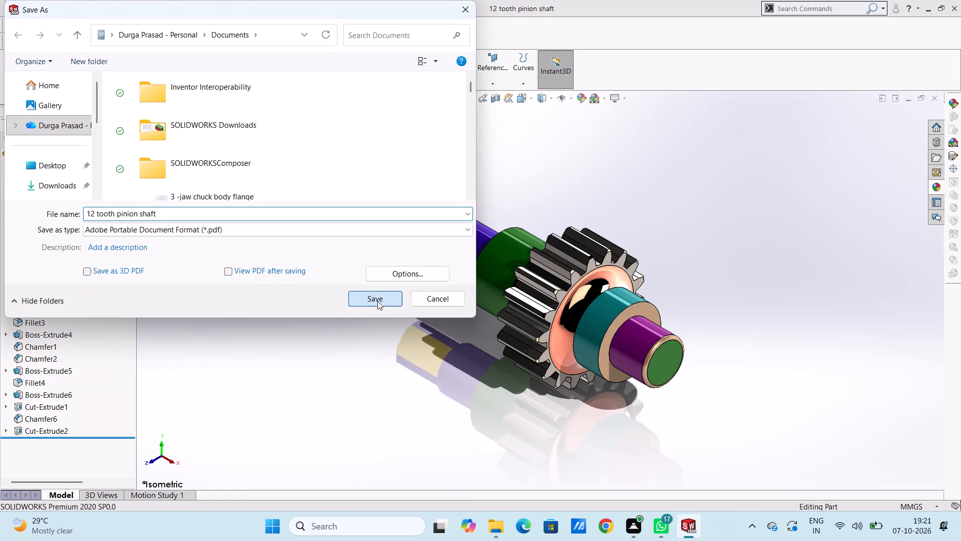